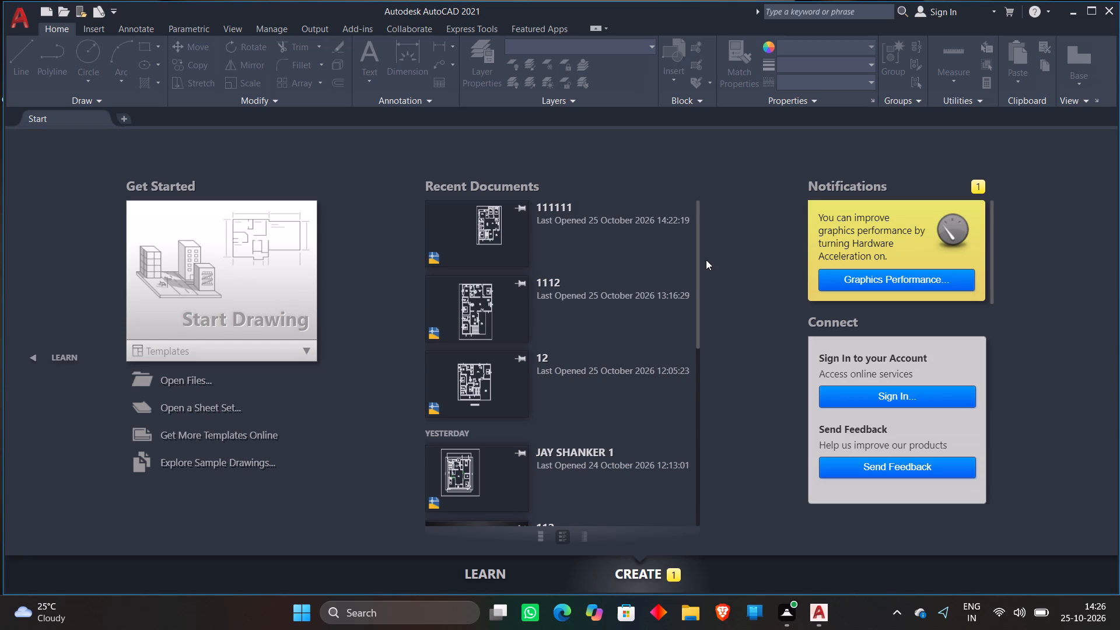
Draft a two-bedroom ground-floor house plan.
Start a new drawing and turn on command logging with LOGFILEON.
double_click(235, 281)
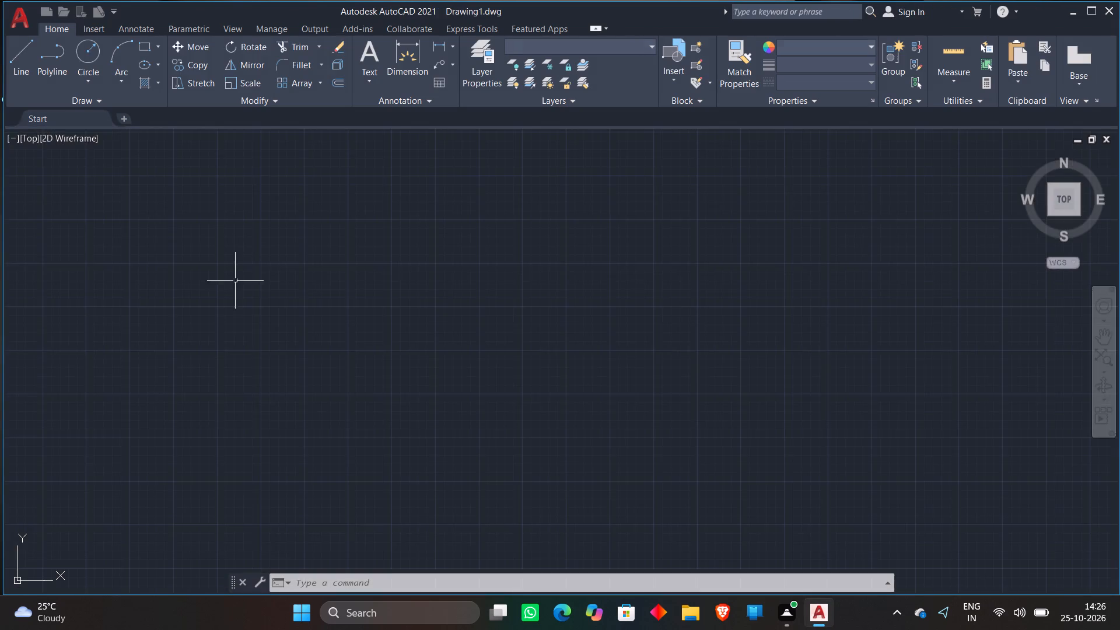
text(LOGFILEON)
key(Return)
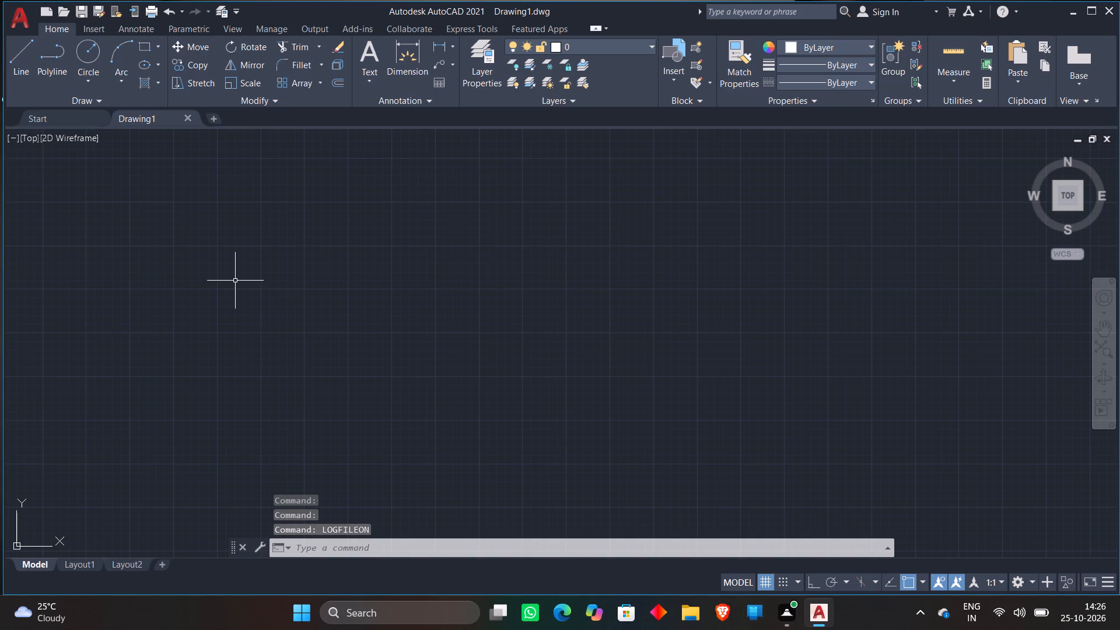
Set the drawing units to Engineering length with 0'-0.0" precision and Feet as the insertion scale.
text(UNITS)
key(Return)
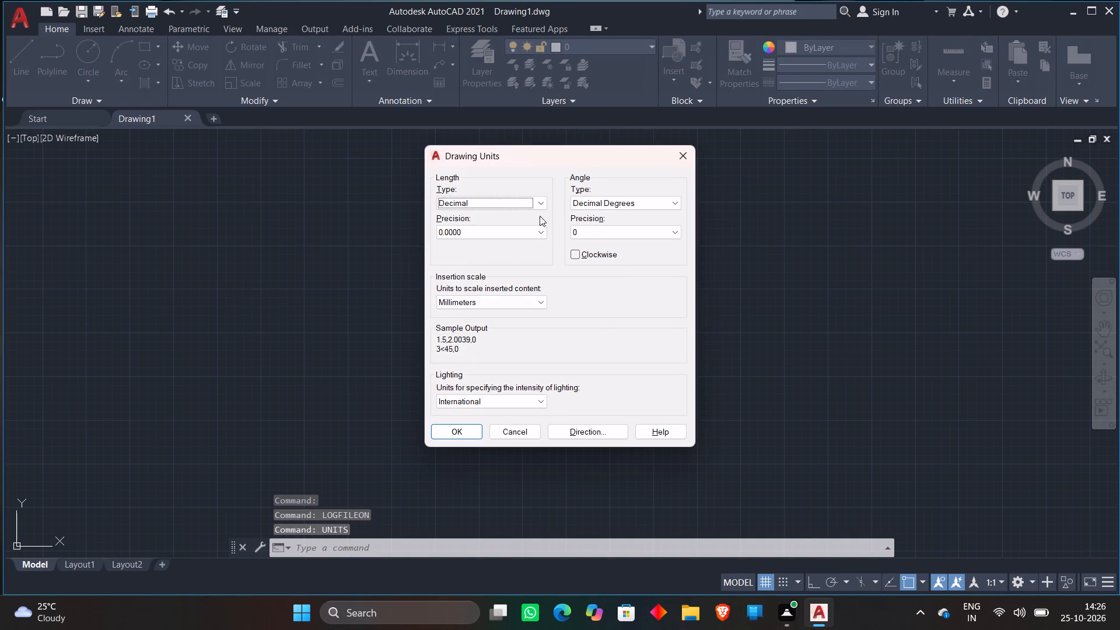
click(535, 204)
click(496, 231)
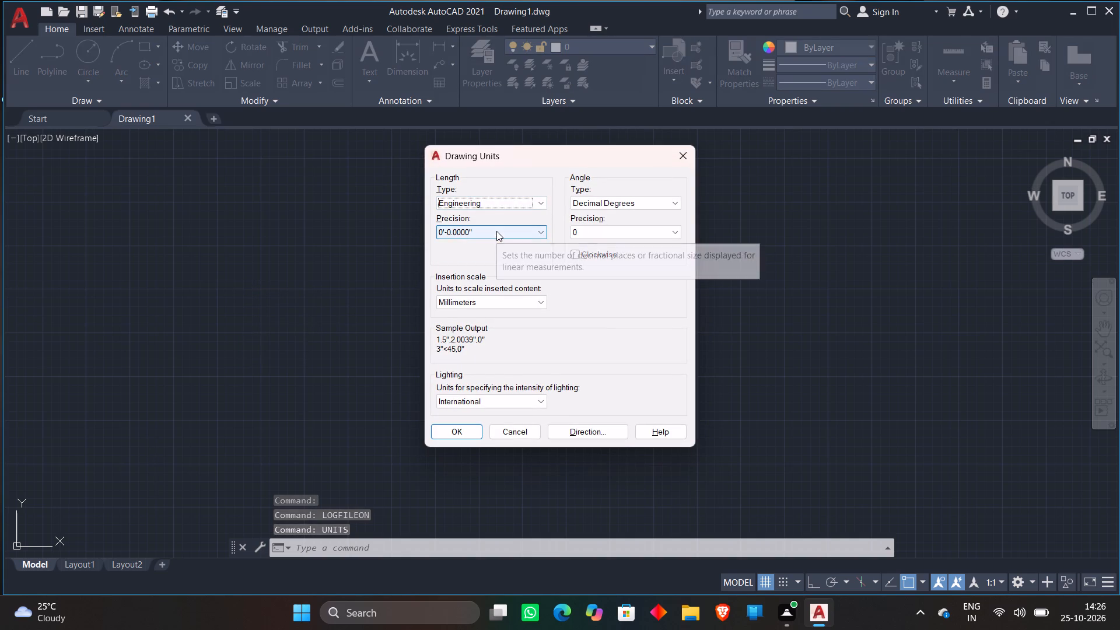
click(499, 230)
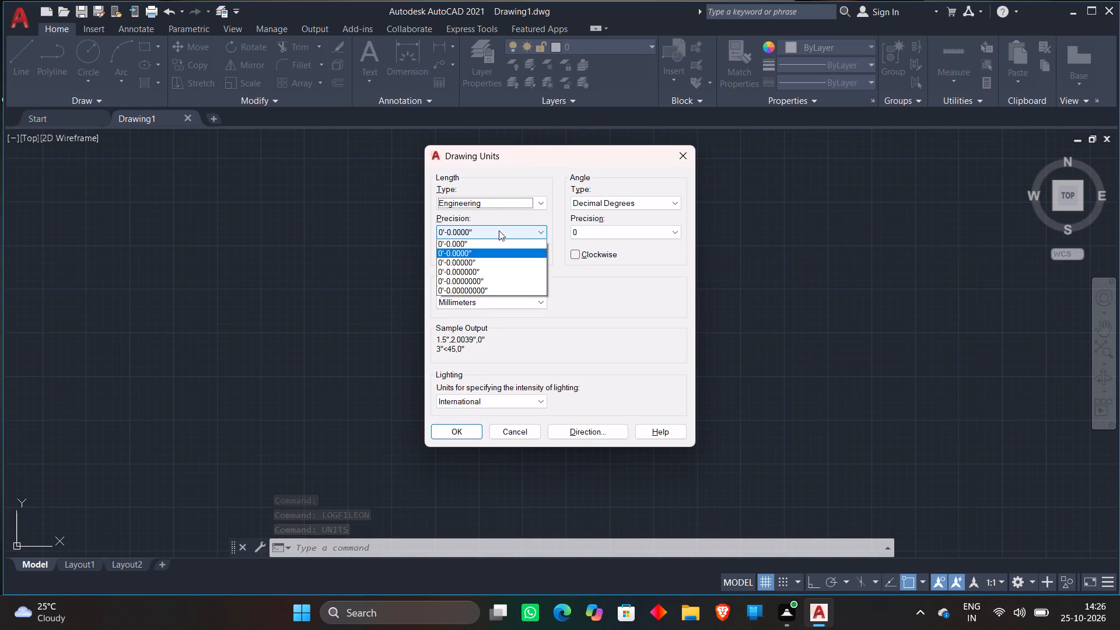
click(468, 253)
click(465, 293)
click(463, 302)
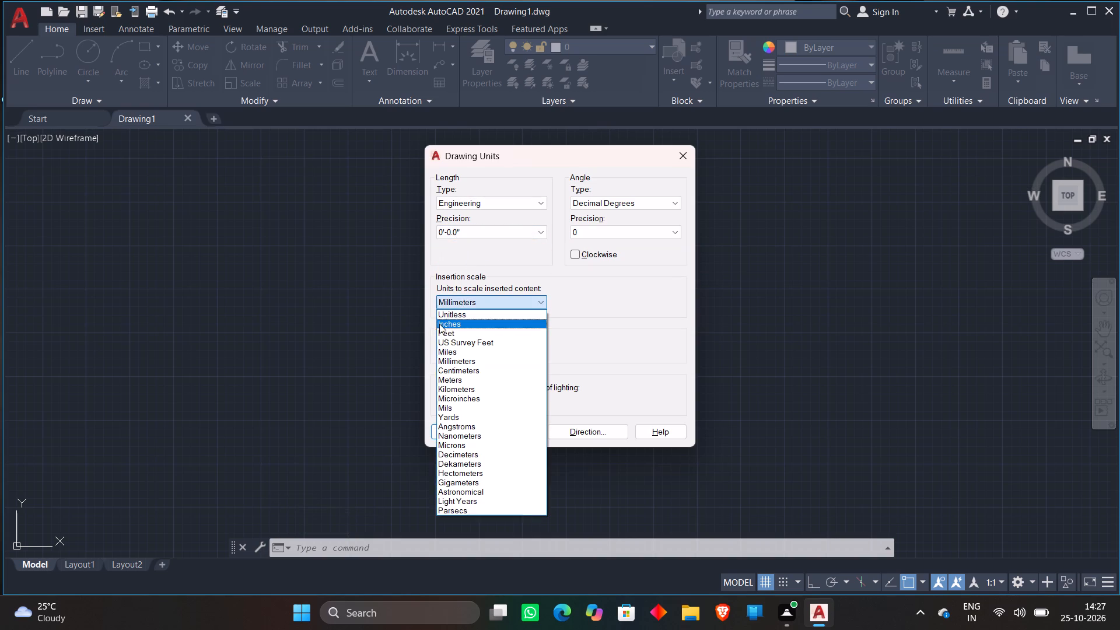
click(440, 333)
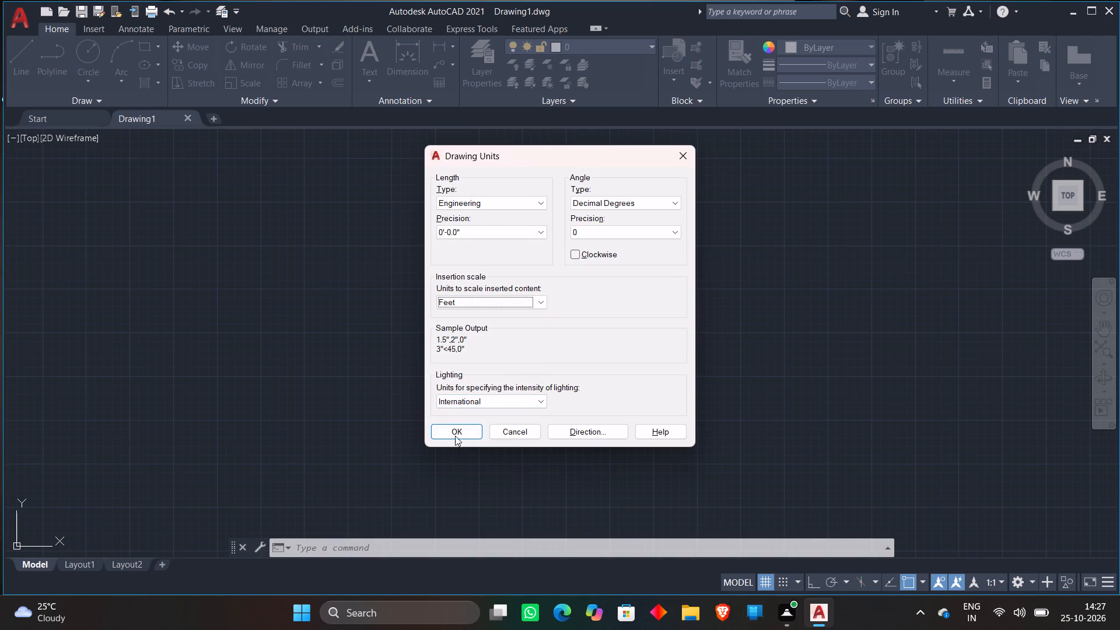
click(455, 433)
click(601, 351)
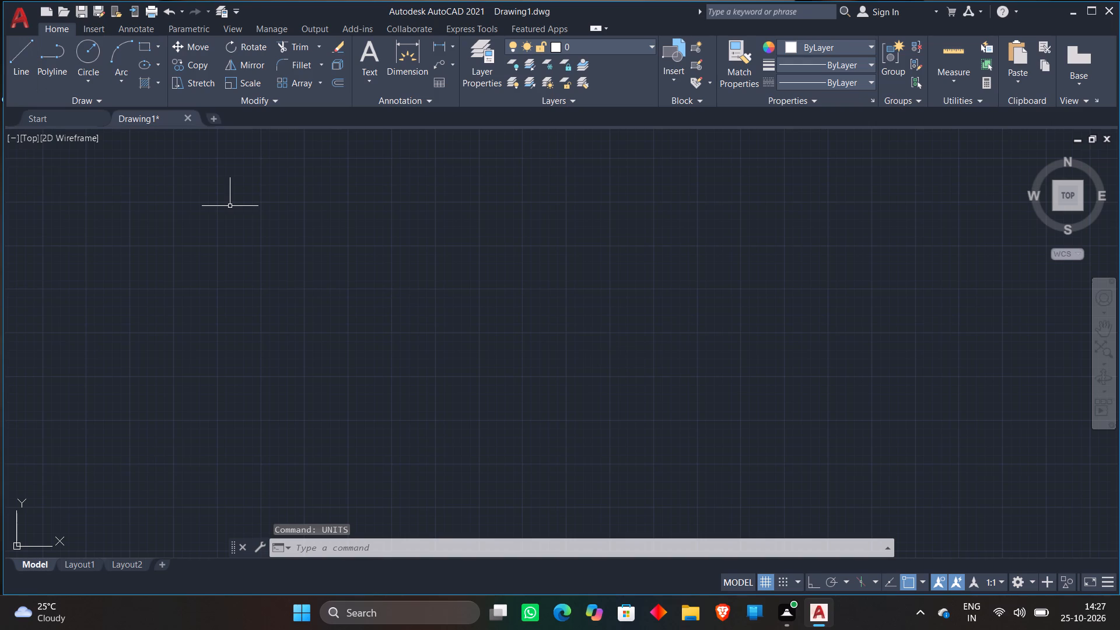
Modify the ISO-25 dimension style to Engineering primary units with 0'-0.0" precision and make it the current style.
text(DIM)
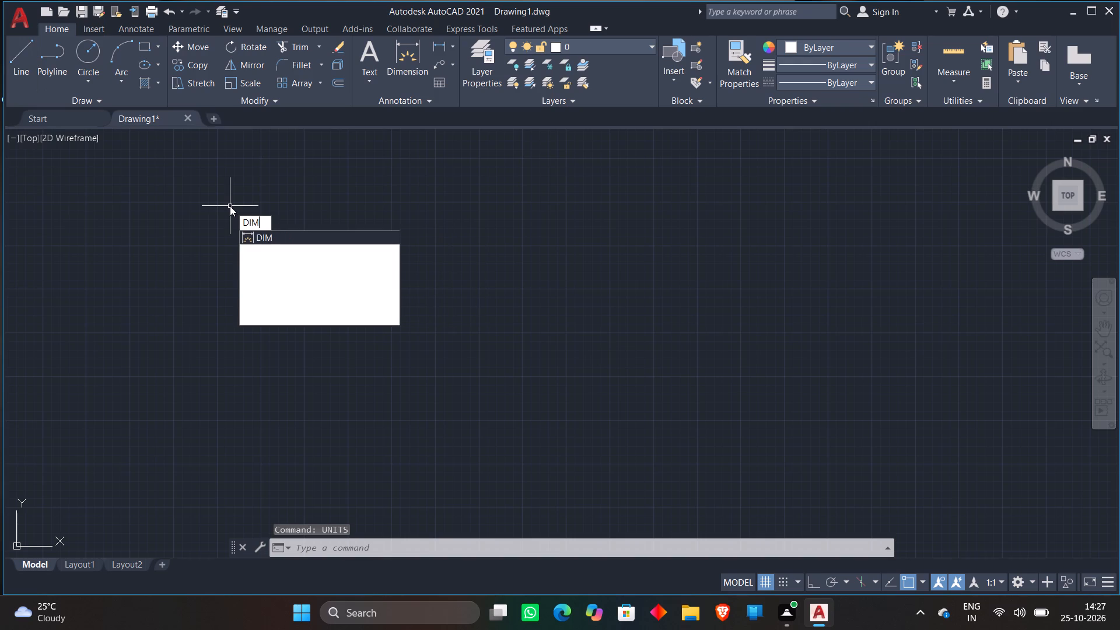
click(283, 247)
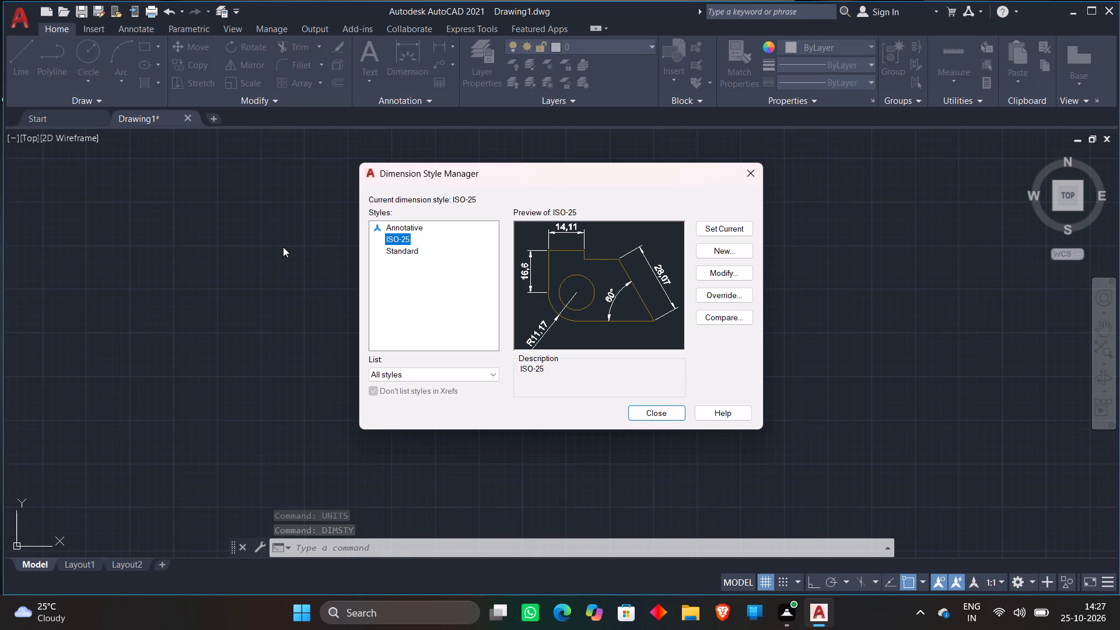
click(699, 276)
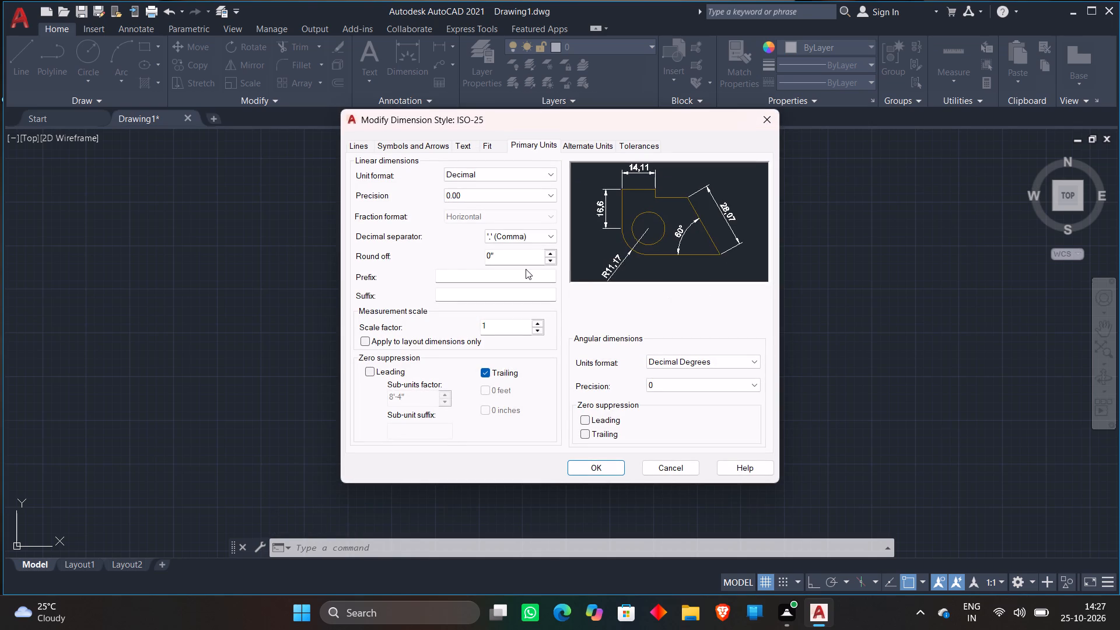
click(474, 171)
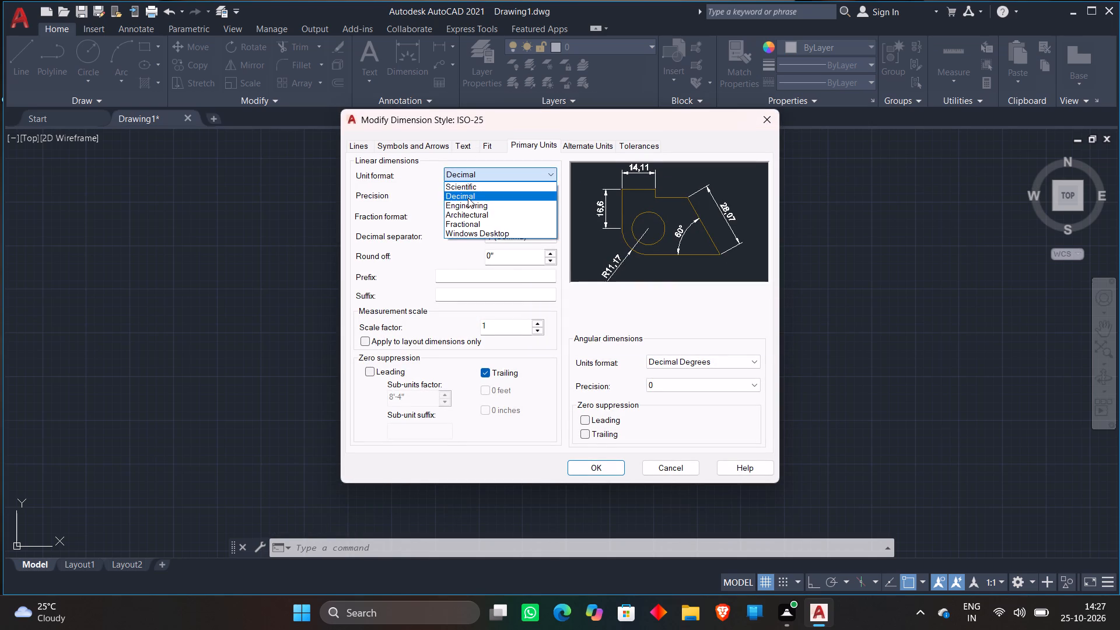
click(467, 203)
click(473, 190)
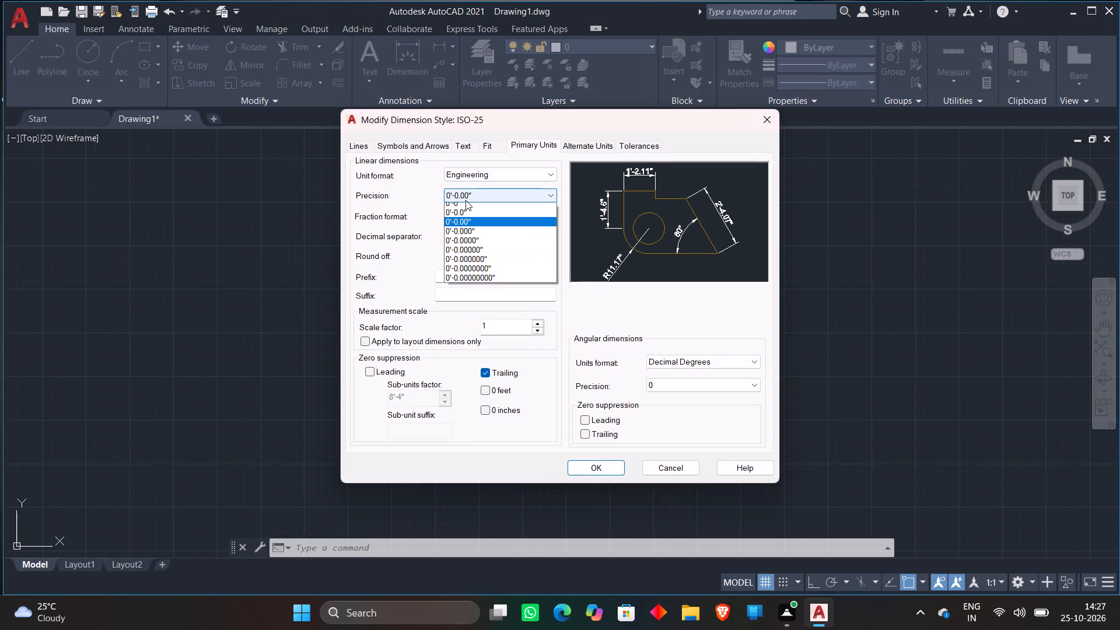
click(461, 214)
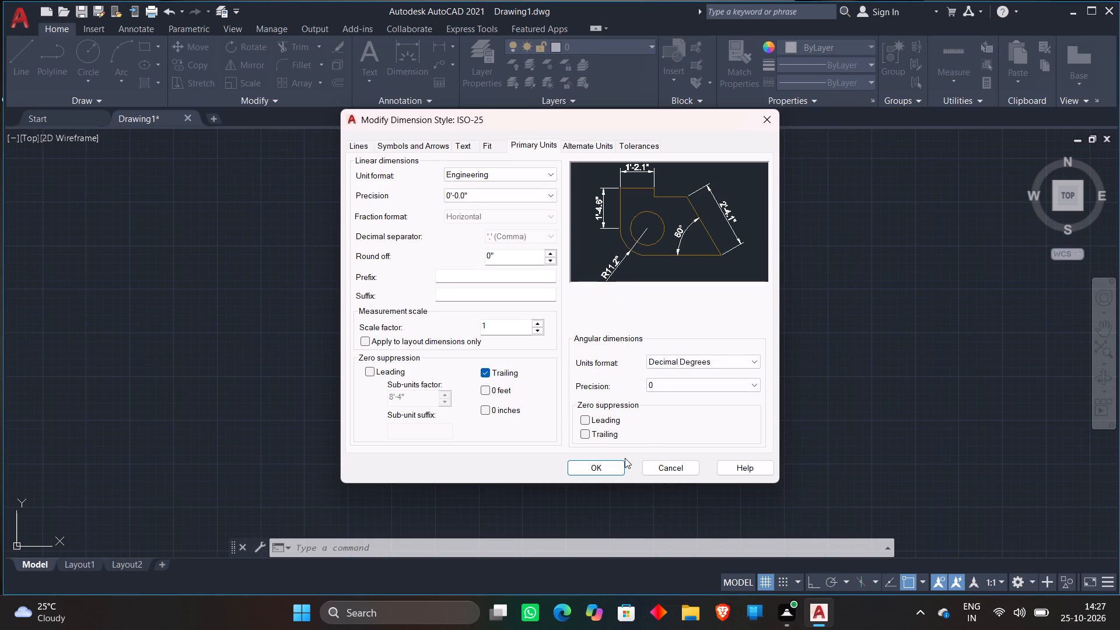
click(593, 467)
triple_click(736, 227)
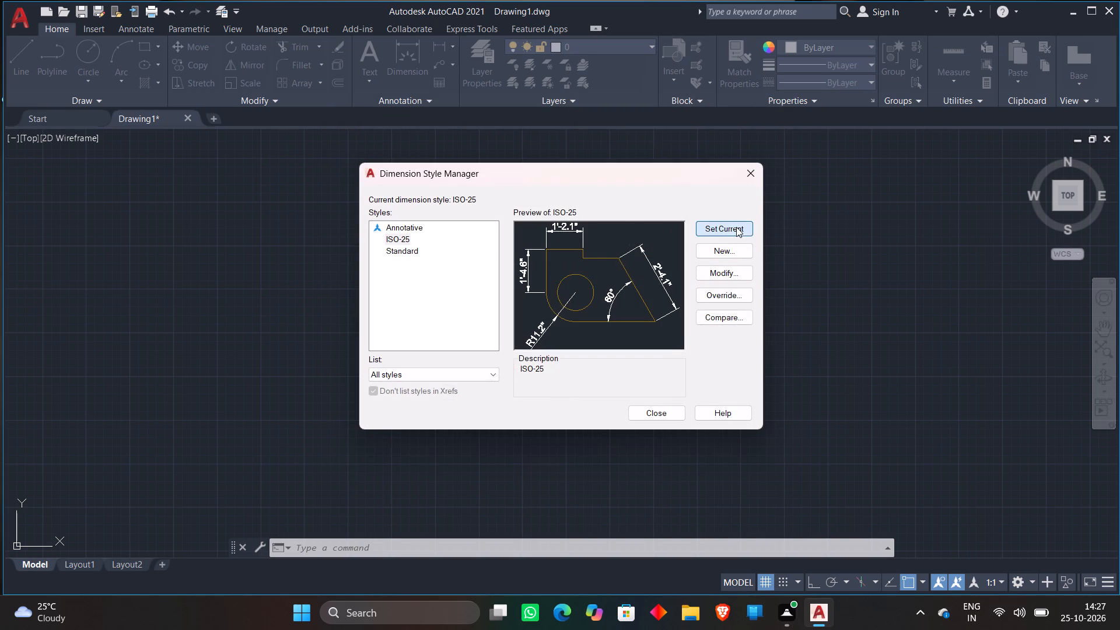
click(736, 227)
click(747, 176)
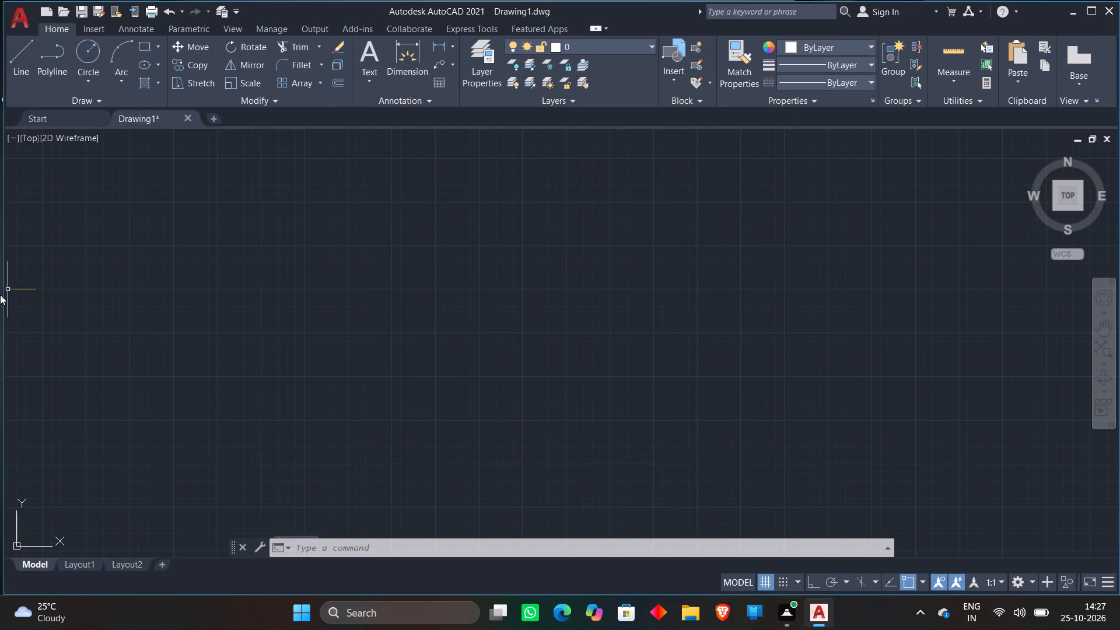
With Ortho on, draw a room's 15'4" horizontal top line and an 11'4" line down from its right end.
click(24, 65)
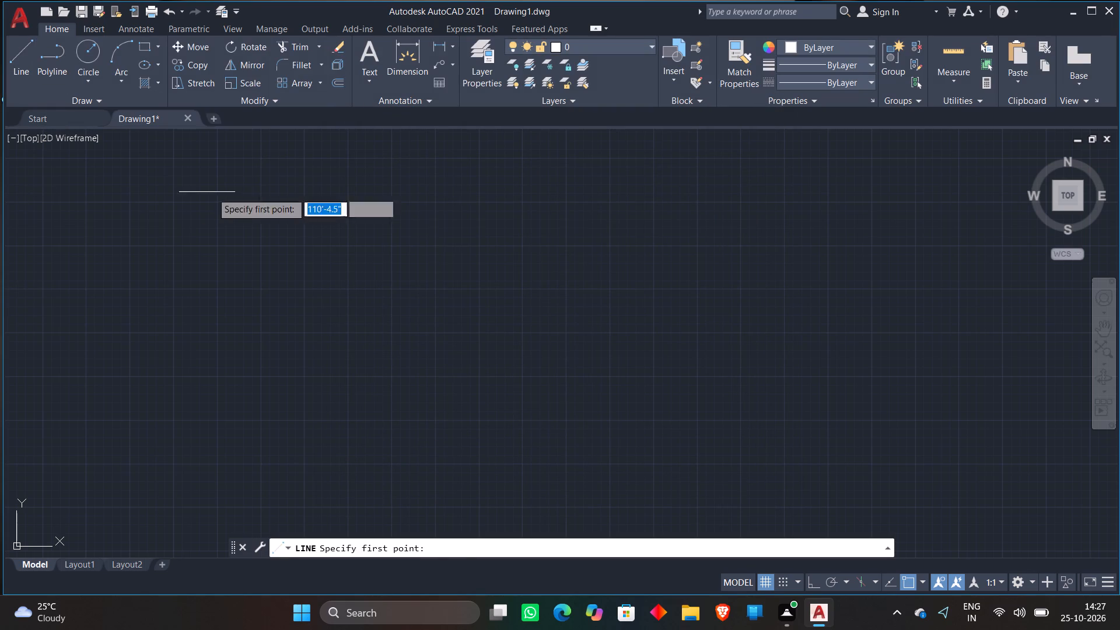
click(243, 180)
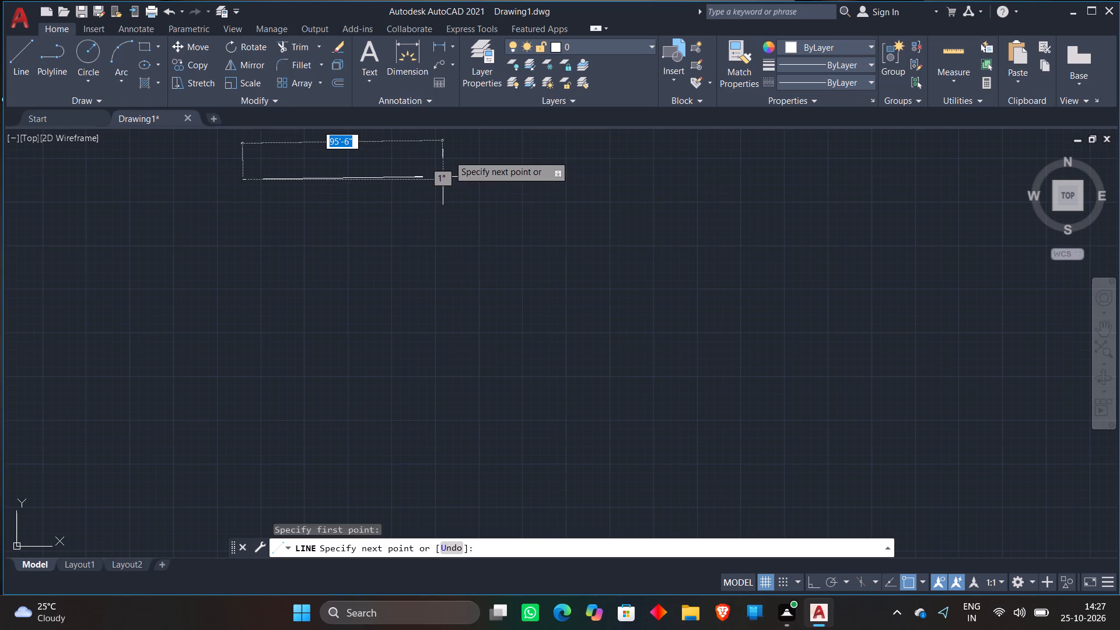
key(F8)
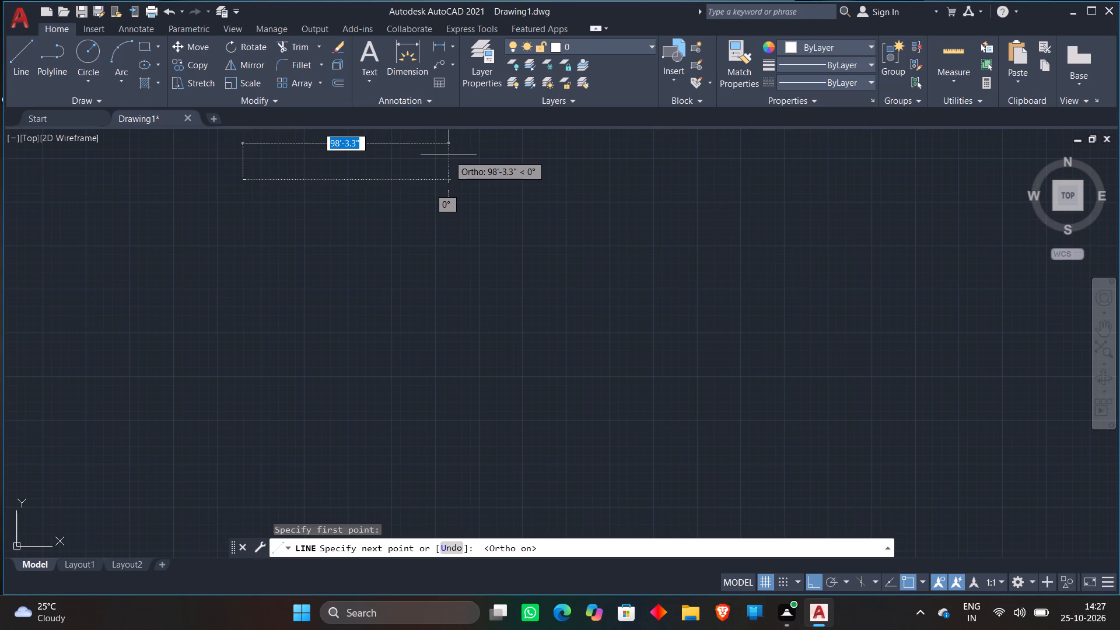
text(15'4)
key(shift+quotedbl)
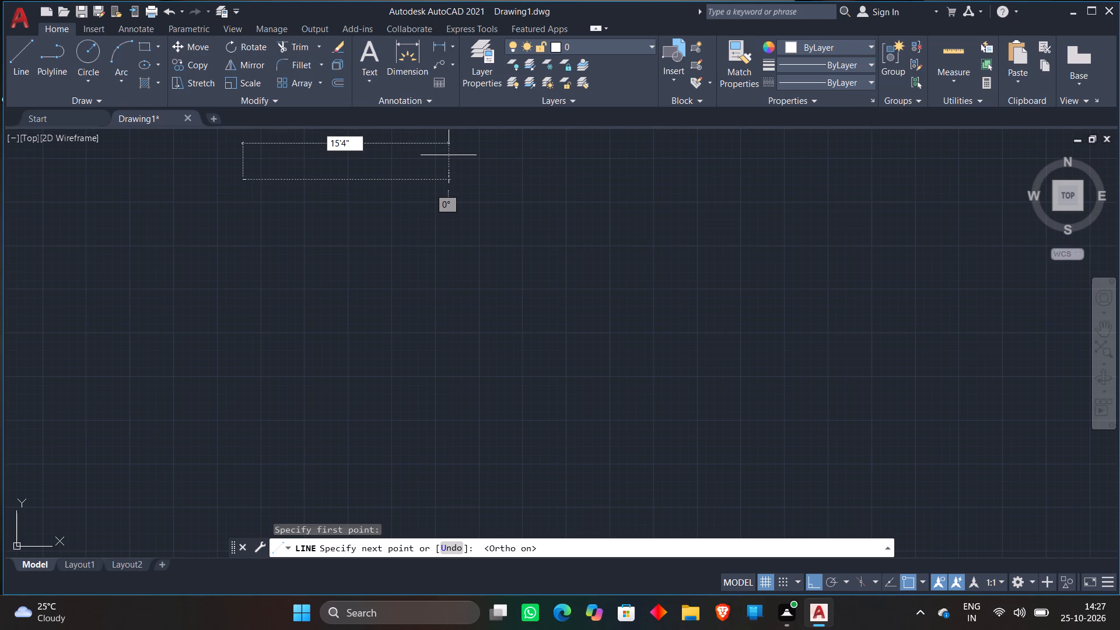
key(Return)
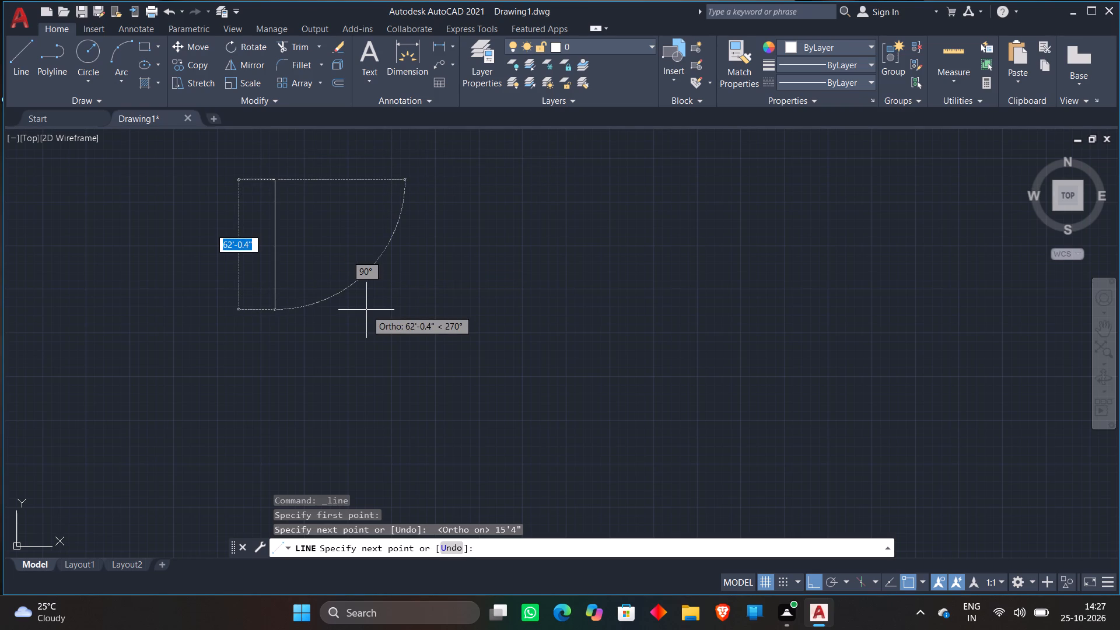
text(11')
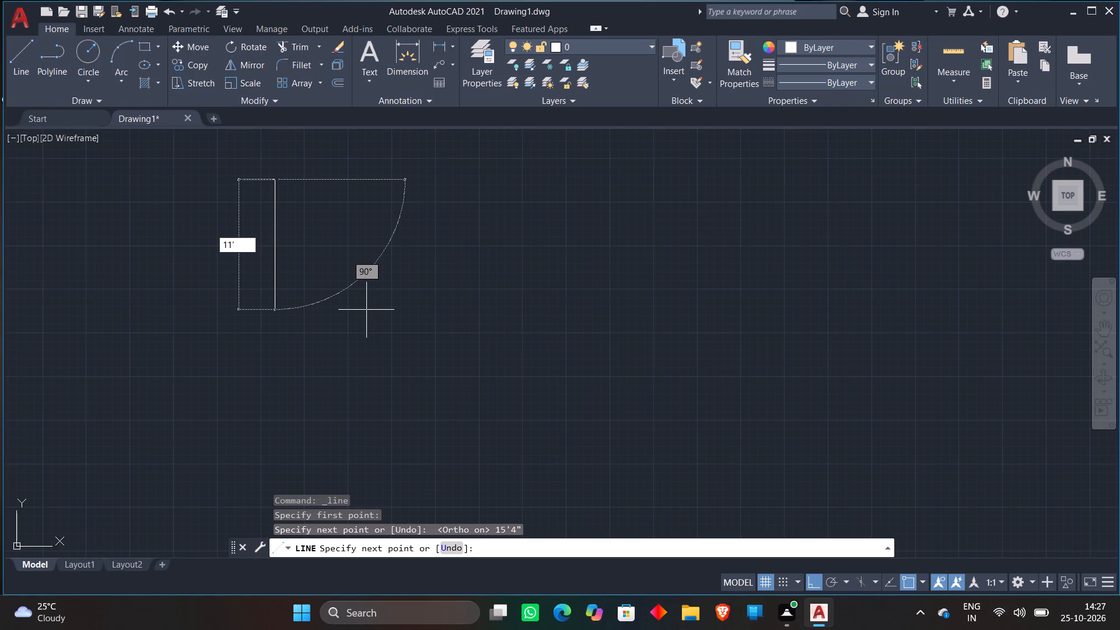
key(4)
key(shift+quotedbl)
key(Return)
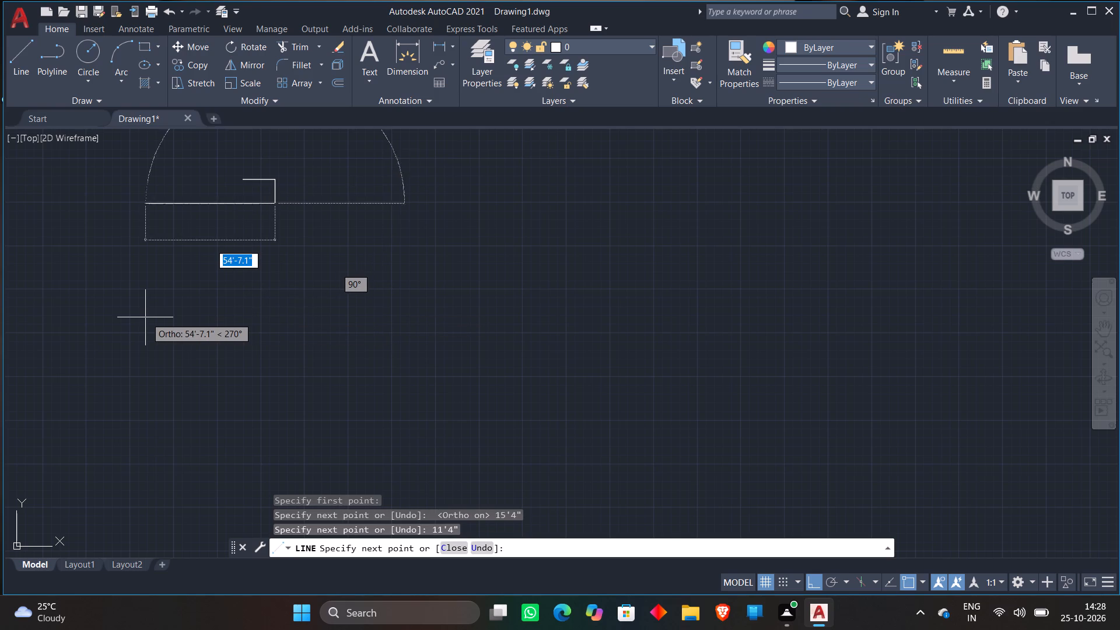
Complete the room rectangle with a 15'4" bottom line to the left and an 11'4" line up to the start point.
middle_drag(134, 316, 114, 410)
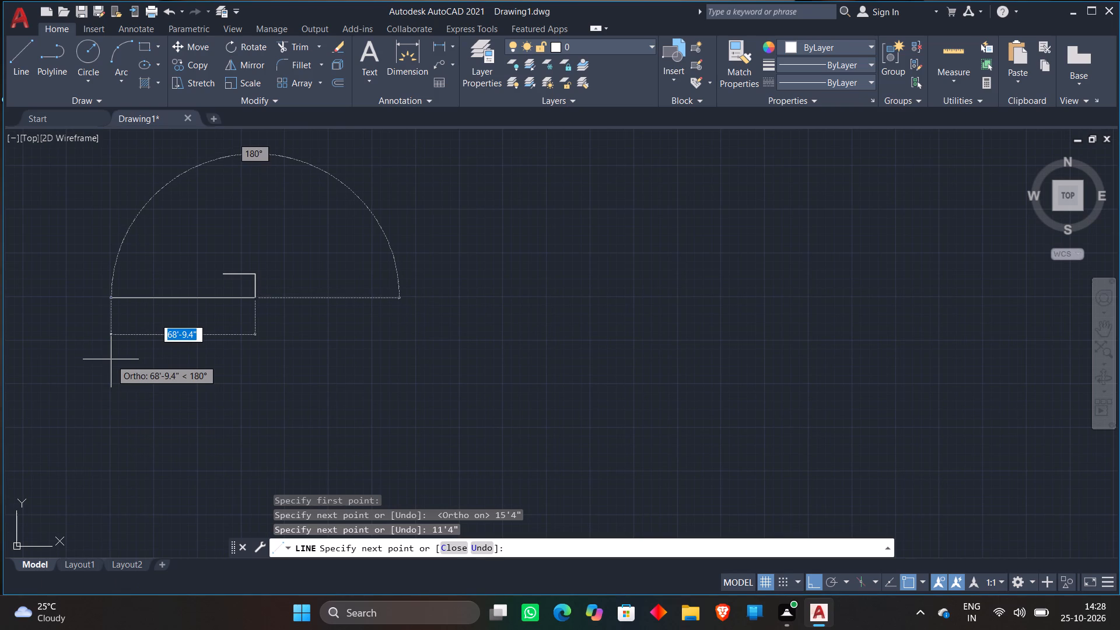
text(15)
key(apostrophe)
key(4)
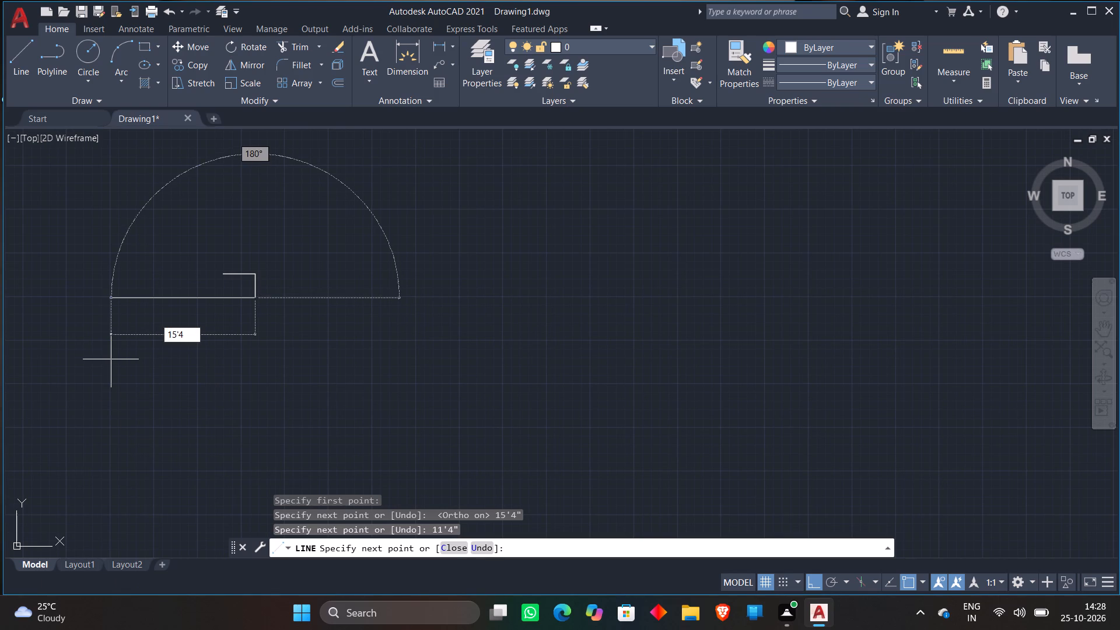
key(shift+quotedbl)
key(Return)
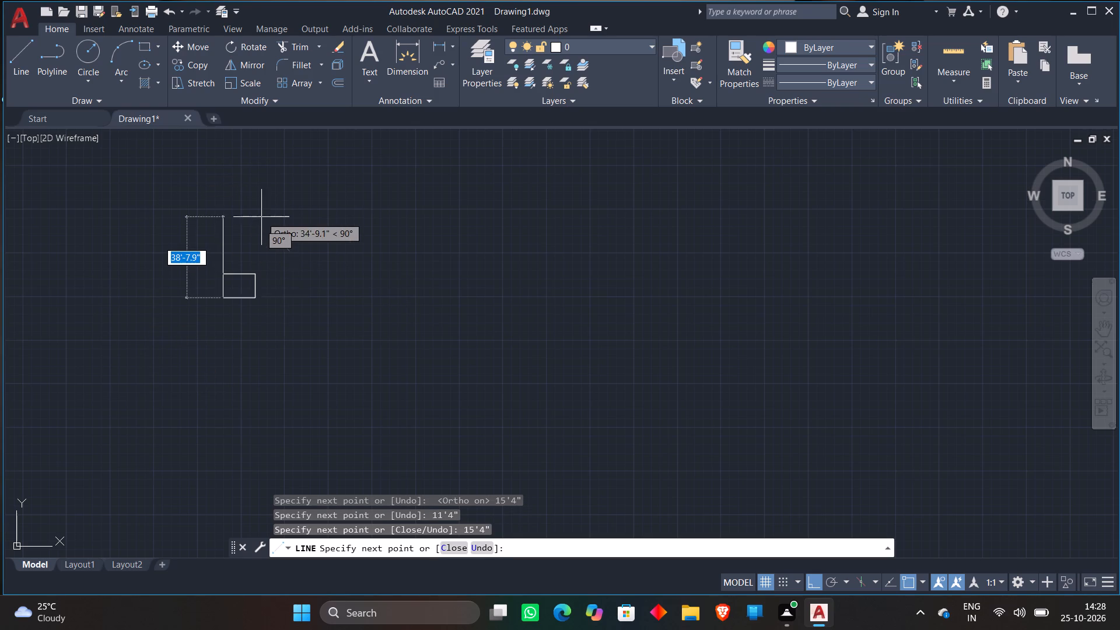
text(11)
key(apostrophe)
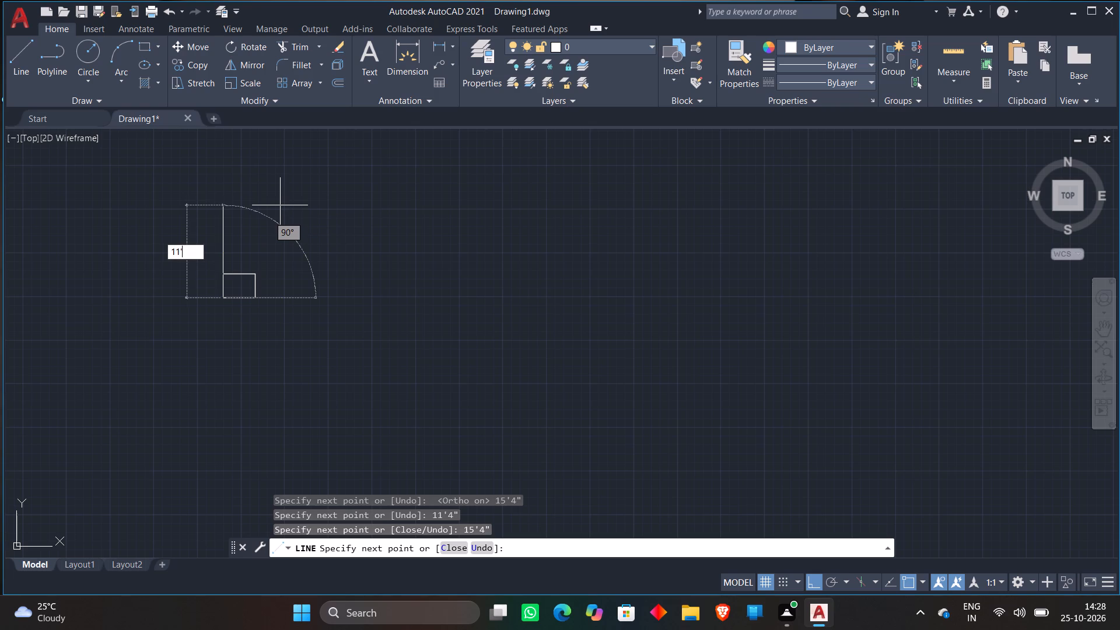
key(4)
key(shift+quotedbl)
key(Return)
key(space)
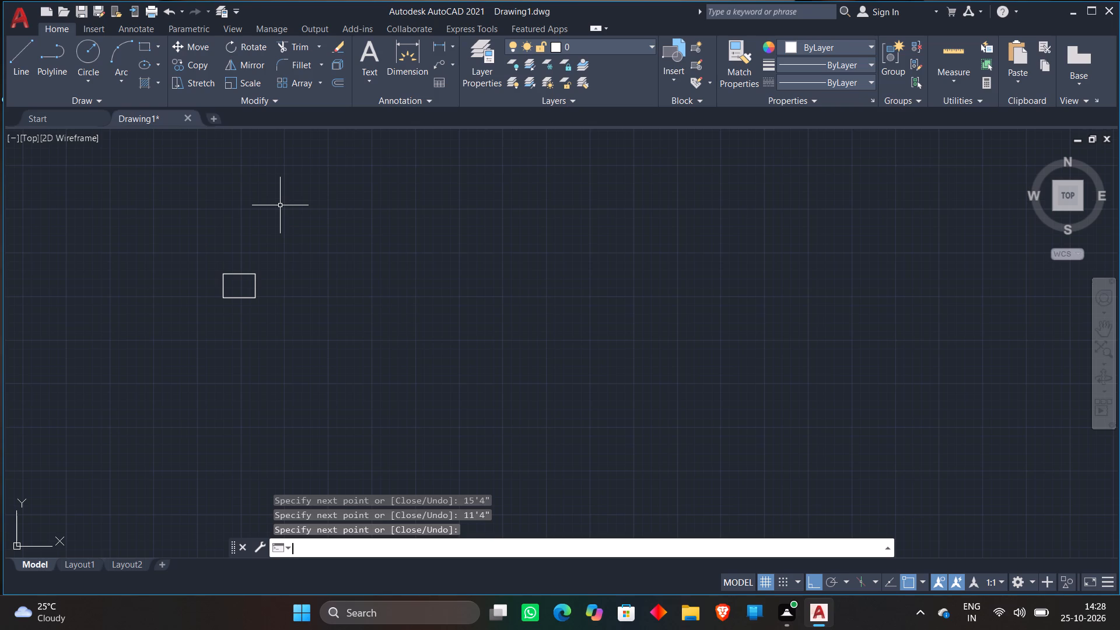
Offset the room's top and left wall lines outward by 9".
key(o)
key(Return)
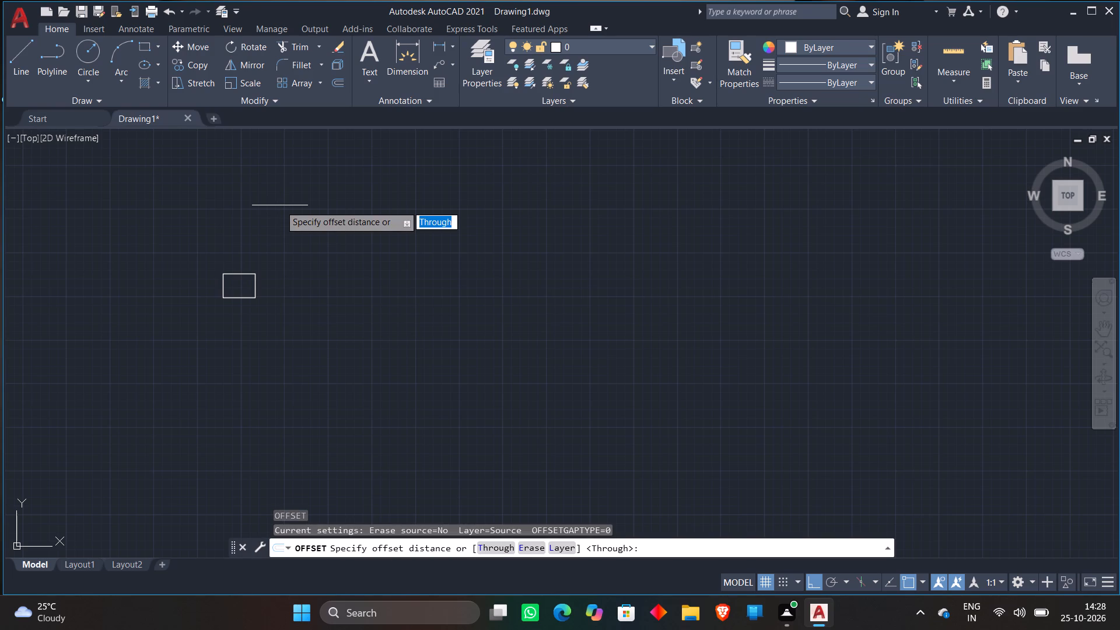
key(9)
key(shift+quotedbl)
key(Return)
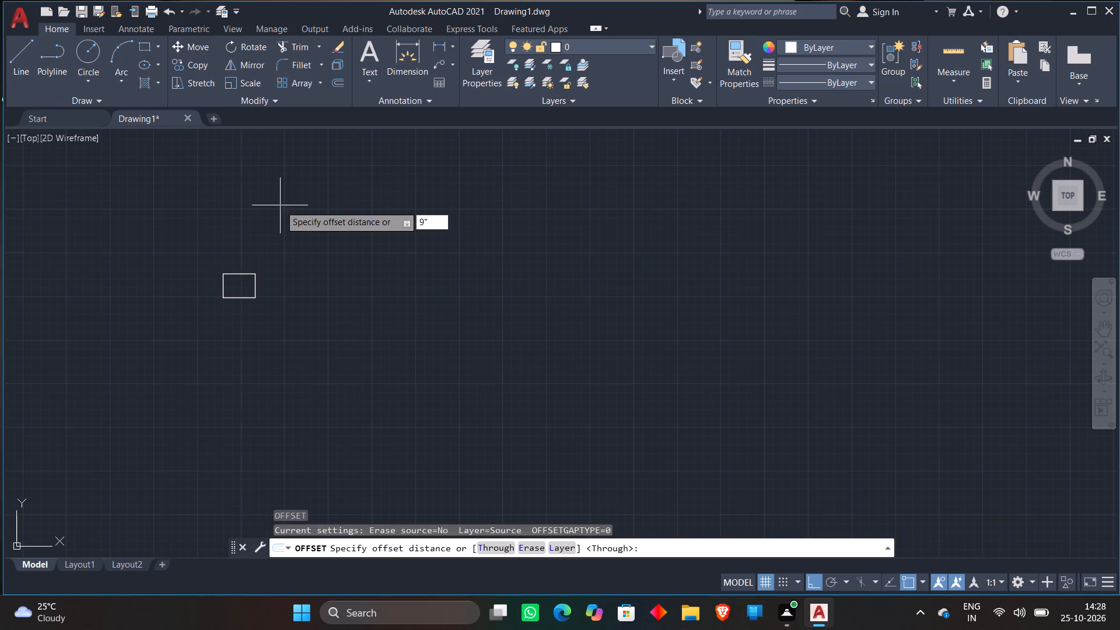
scroll(239, 269, up, 2)
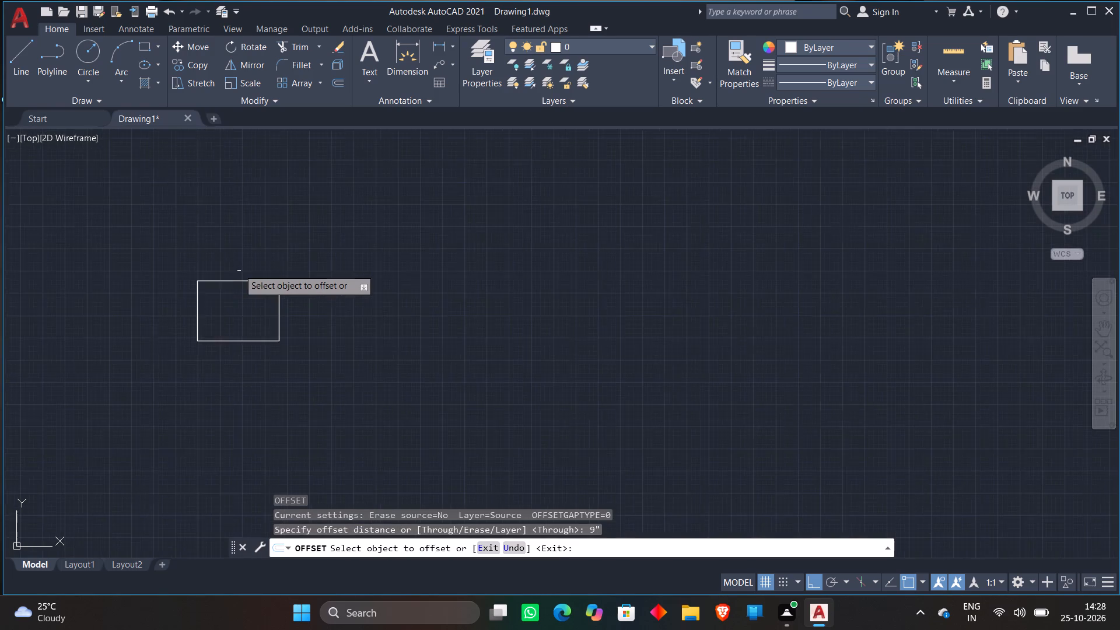
scroll(239, 269, up, 1)
middle_drag(239, 269, 314, 224)
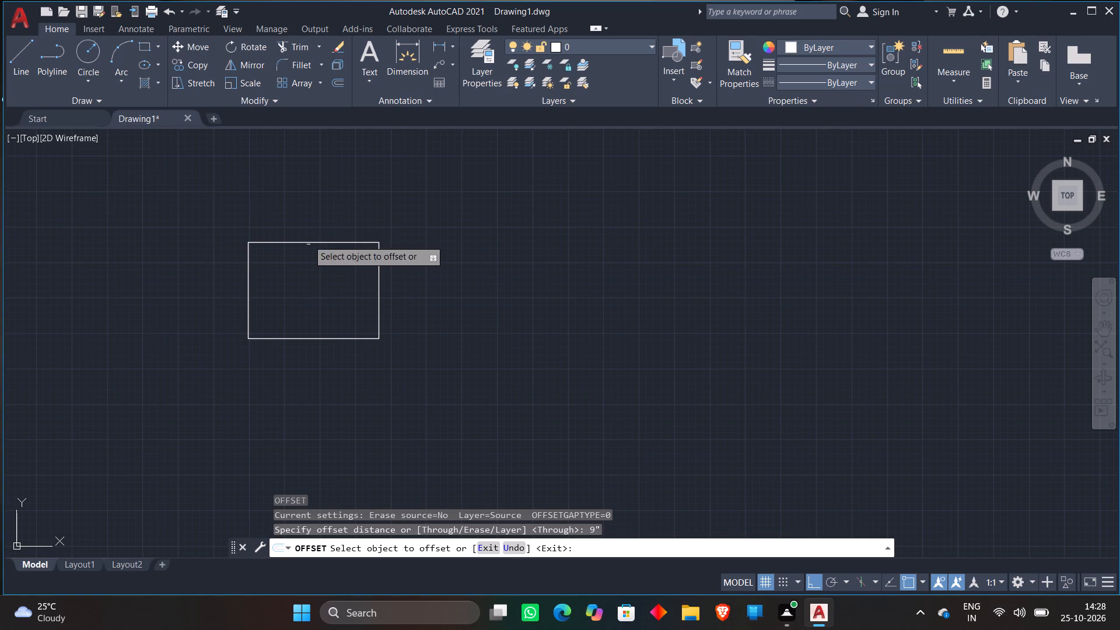
scroll(307, 240, up, 1)
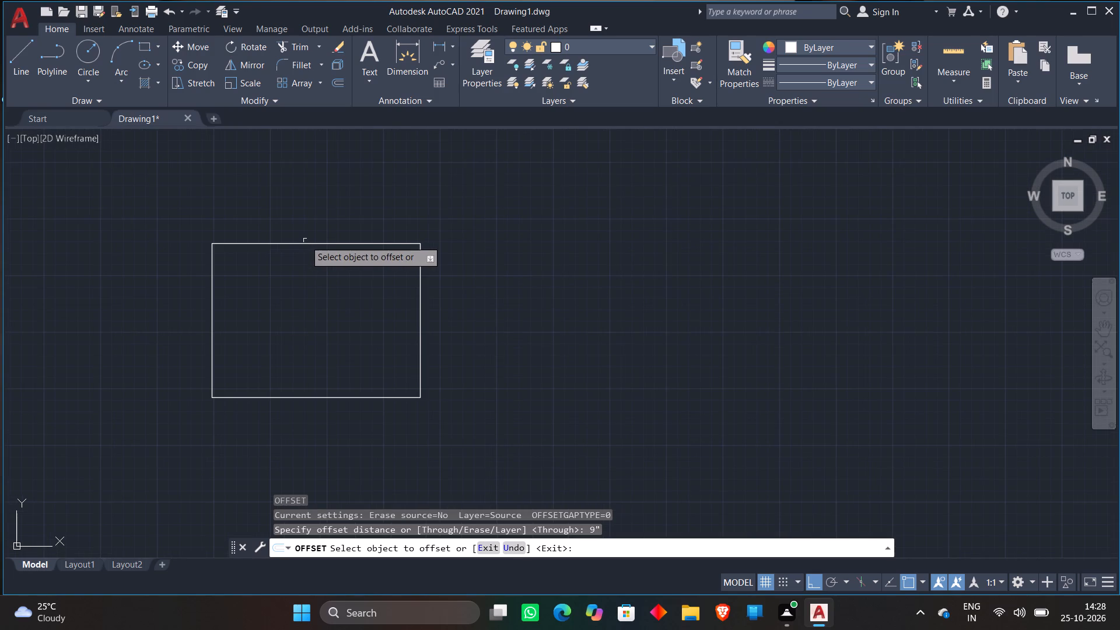
click(303, 243)
click(310, 209)
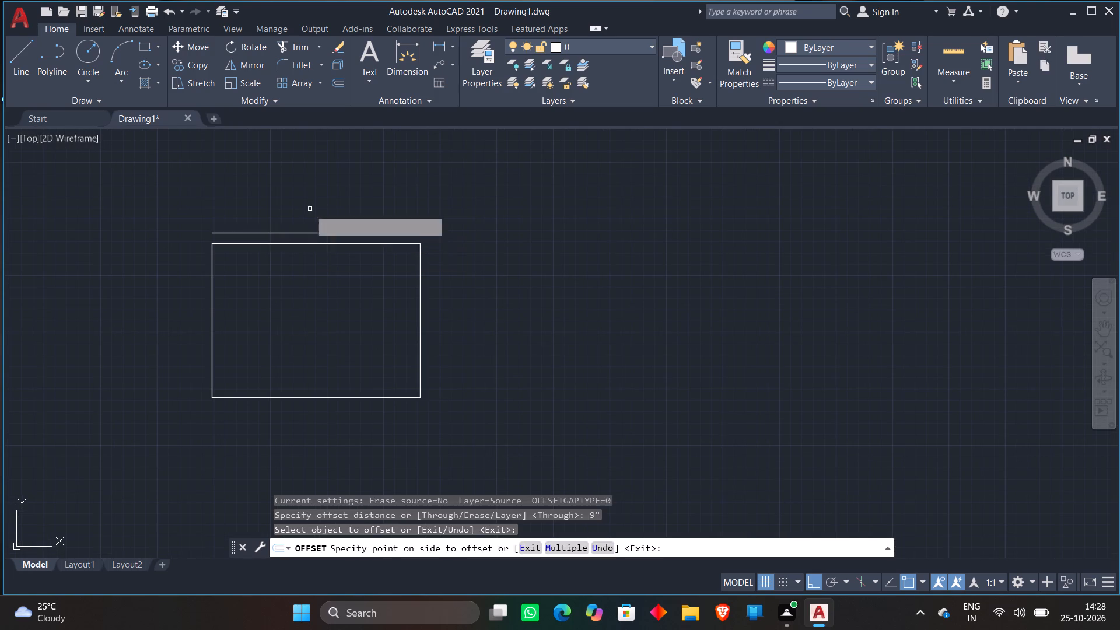
click(213, 281)
click(158, 287)
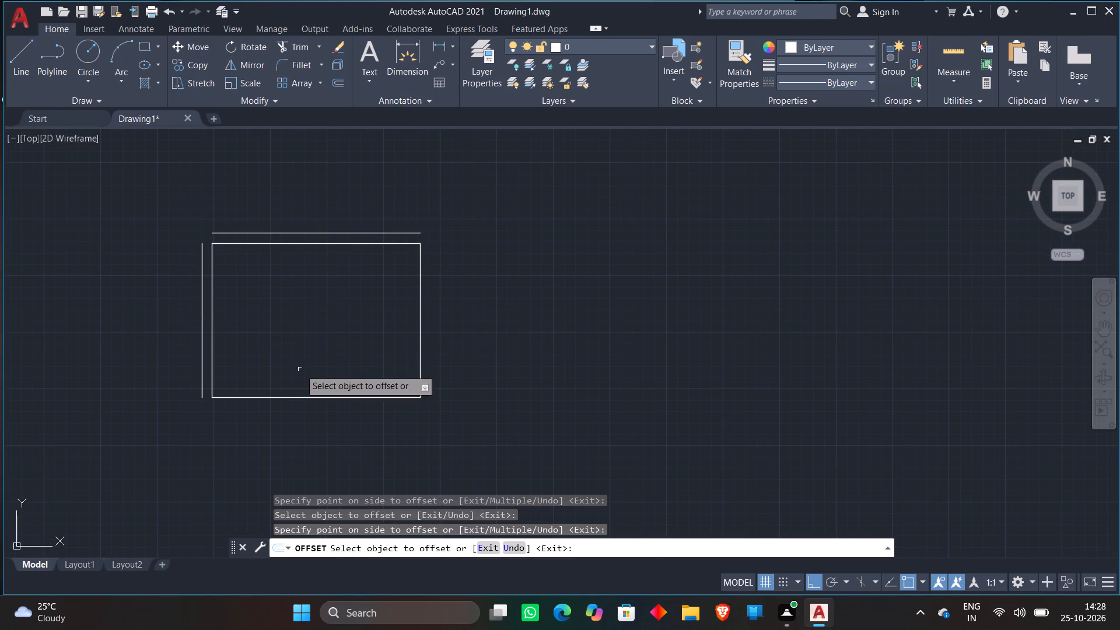
Offset the room's bottom and right wall lines outward by the same 9" and finish the Offset command.
click(293, 398)
click(293, 411)
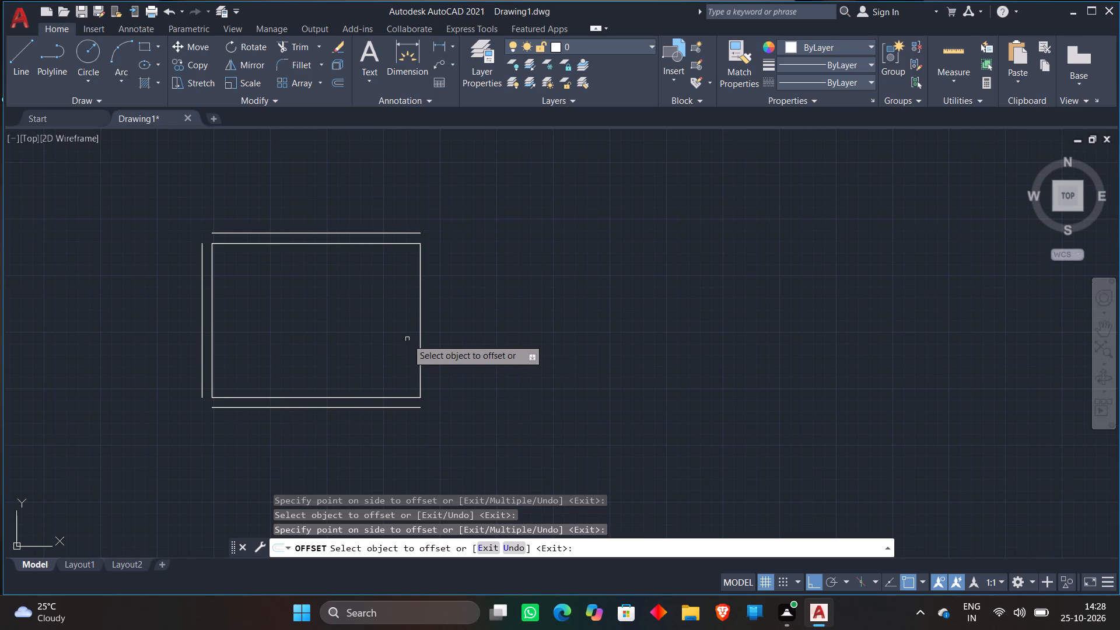
click(421, 338)
click(540, 324)
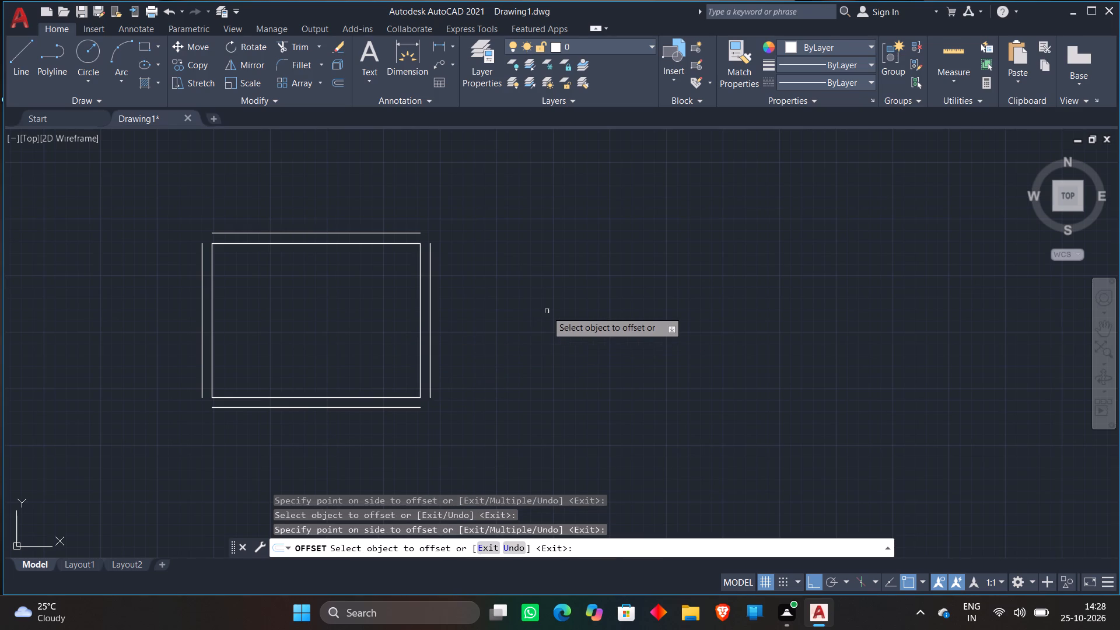
key(space)
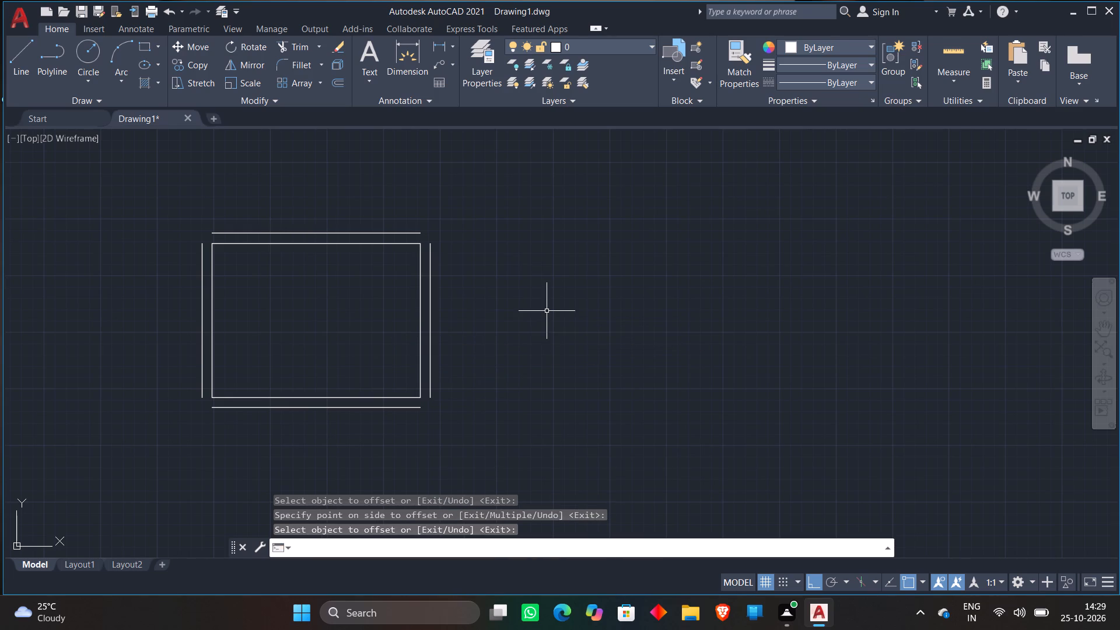
From the upper end of the room's outer right wall line, draw lines 5' right, 7'4" down and 5' back left.
scroll(547, 311, down, 2)
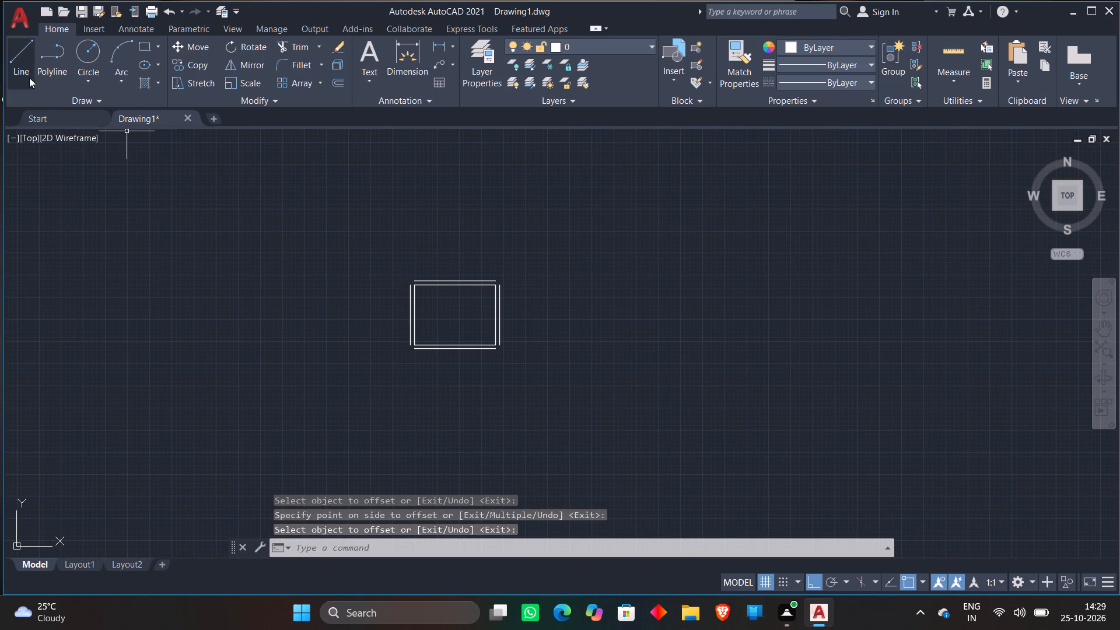
click(23, 67)
scroll(508, 286, up, 2)
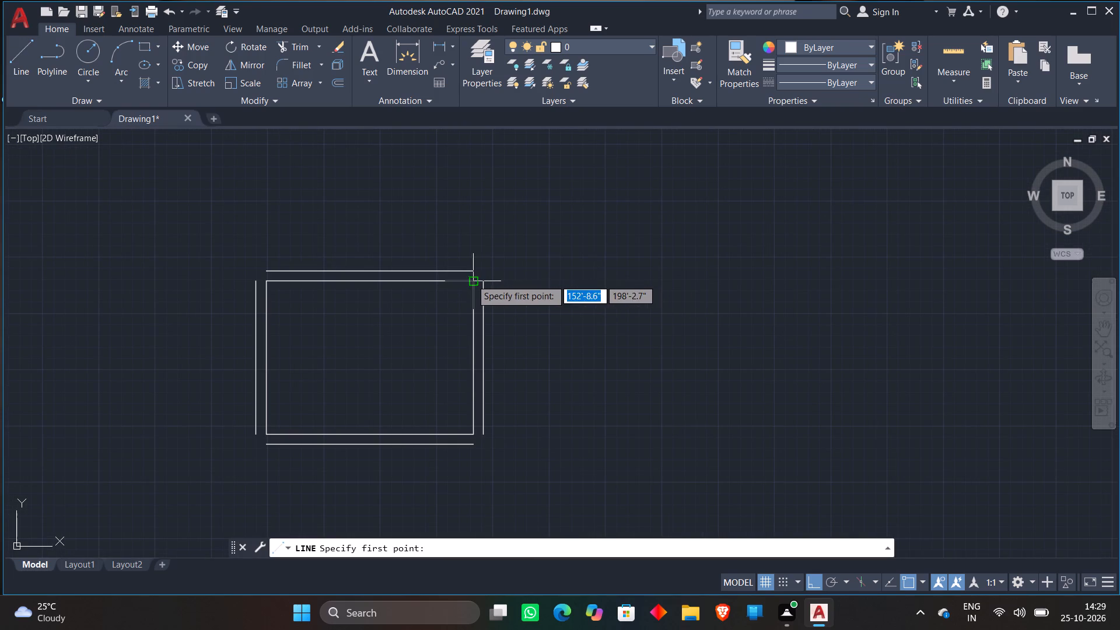
click(485, 277)
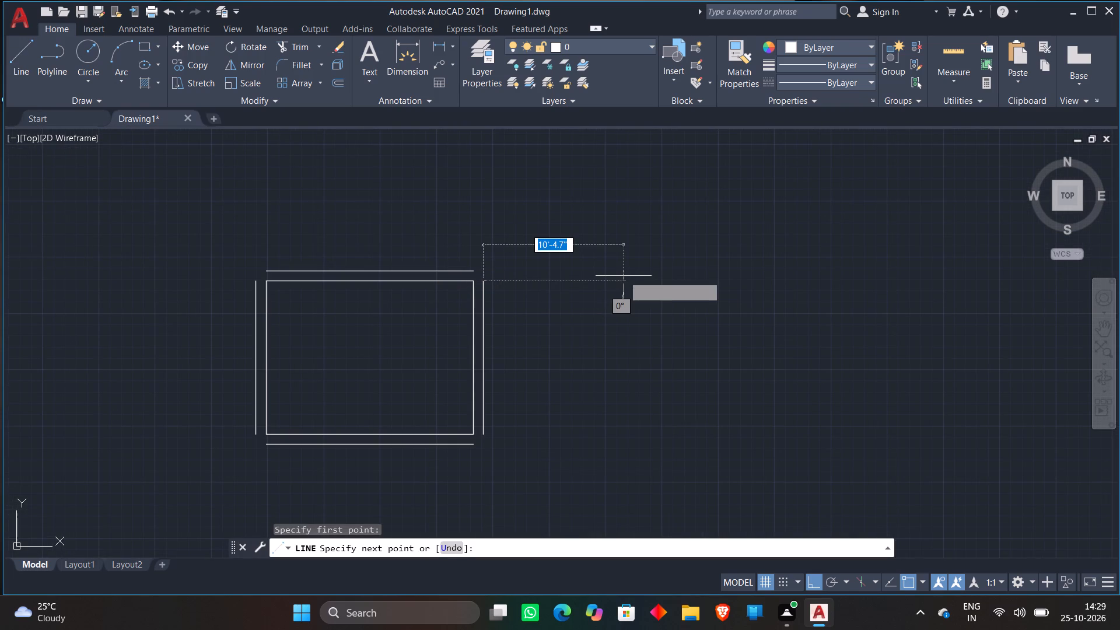
text(5')
key(Return)
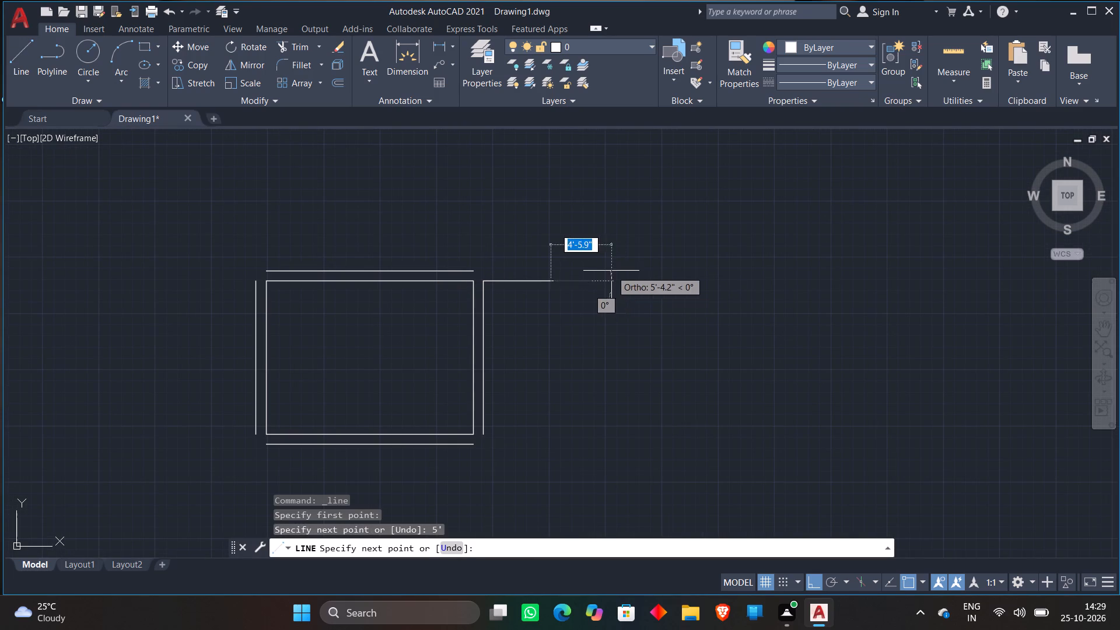
text(7'4")
key(Return)
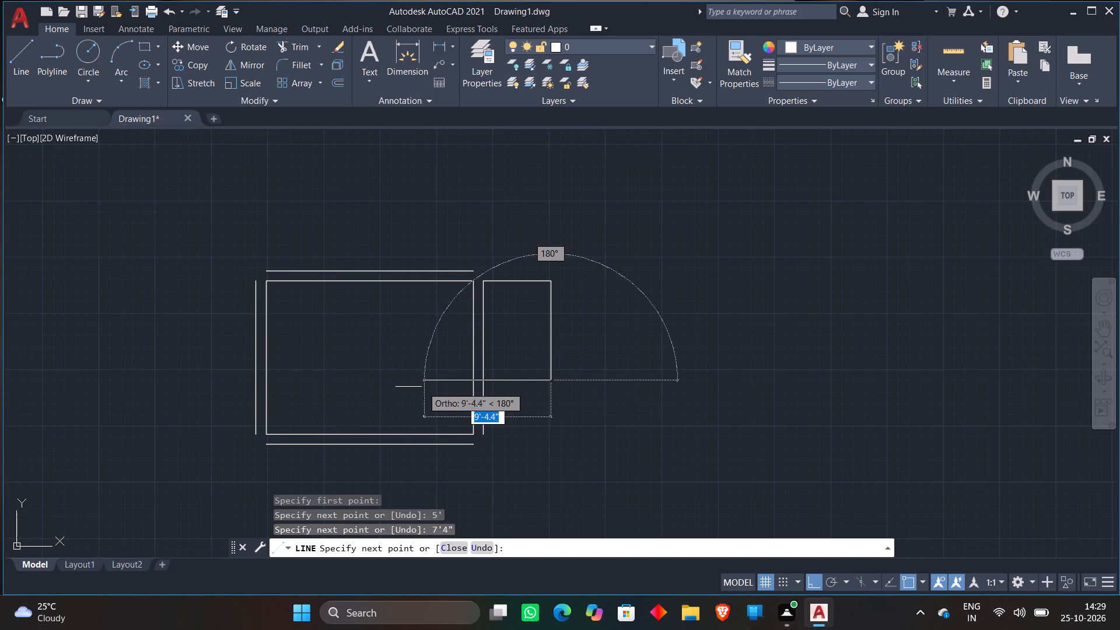
text(5')
key(Return)
key(space)
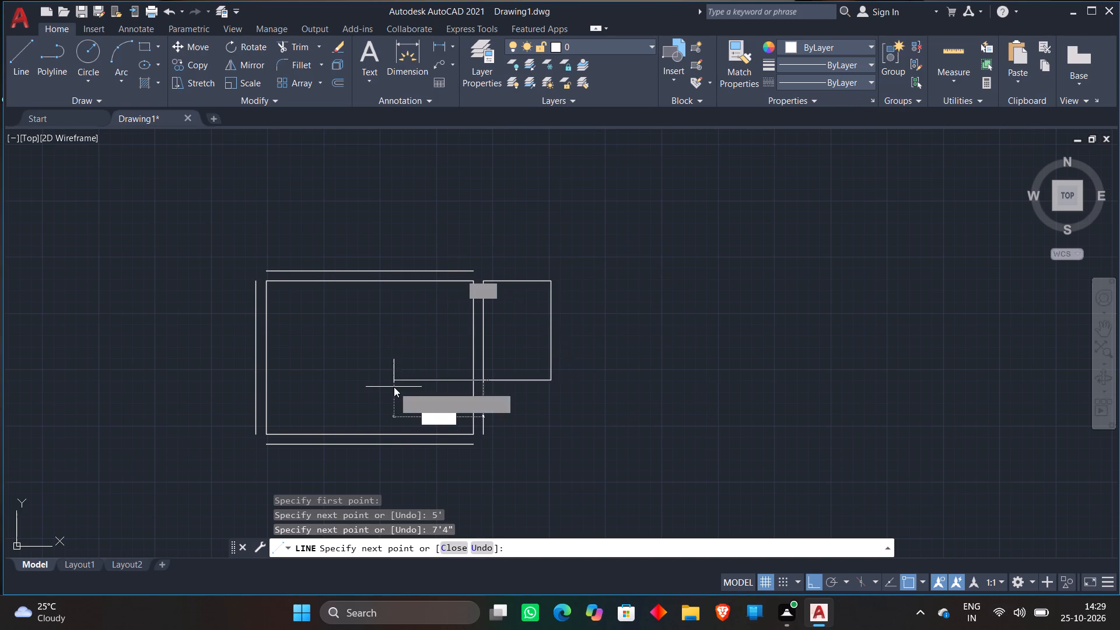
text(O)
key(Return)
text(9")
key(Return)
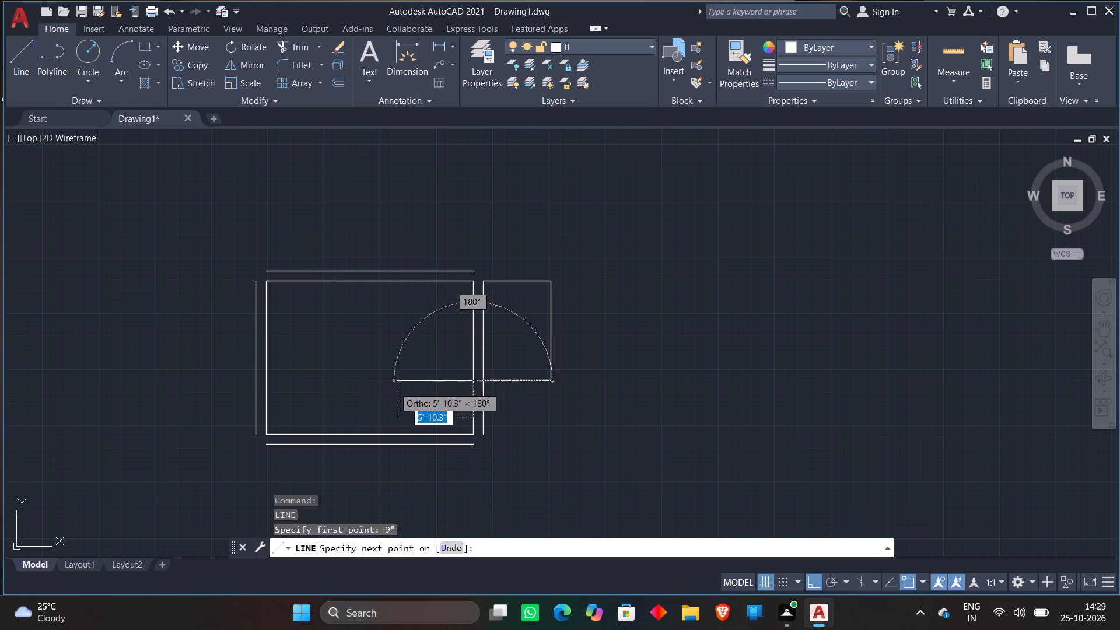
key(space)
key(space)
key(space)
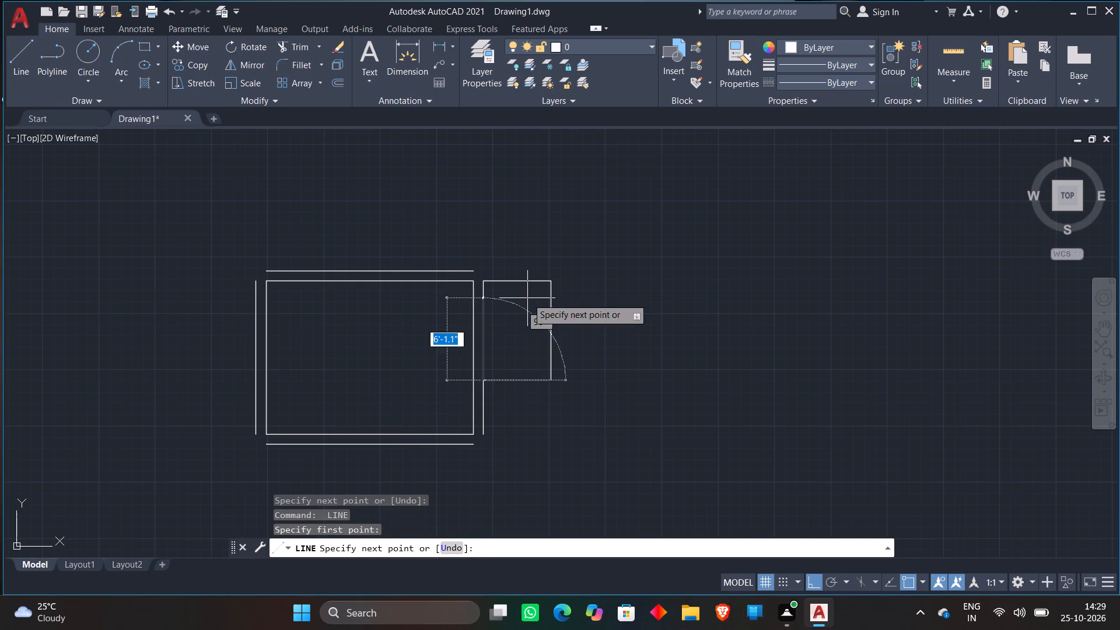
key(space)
Offset the top, right and bottom lines of the 5' by 7'4" room outward by 9".
key(o)
key(Return)
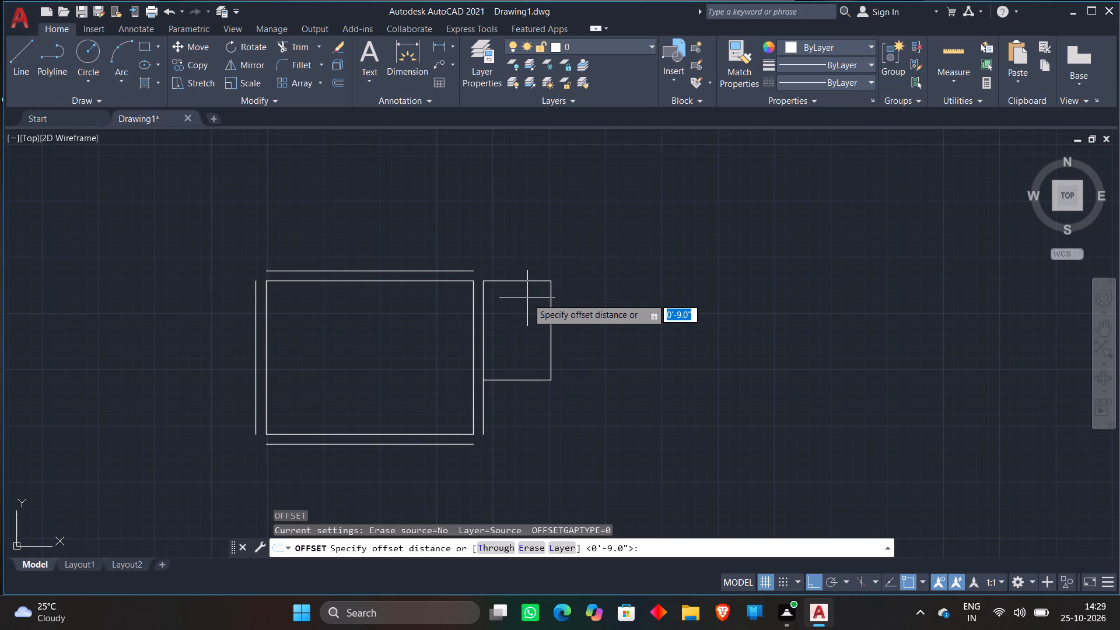
key(Return)
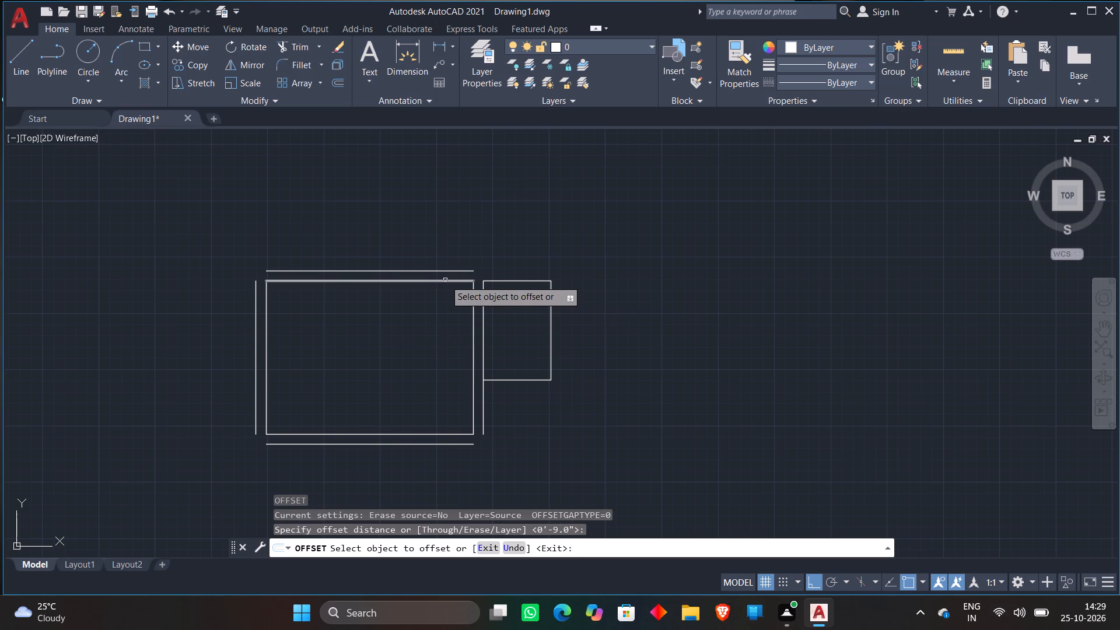
click(523, 279)
click(521, 254)
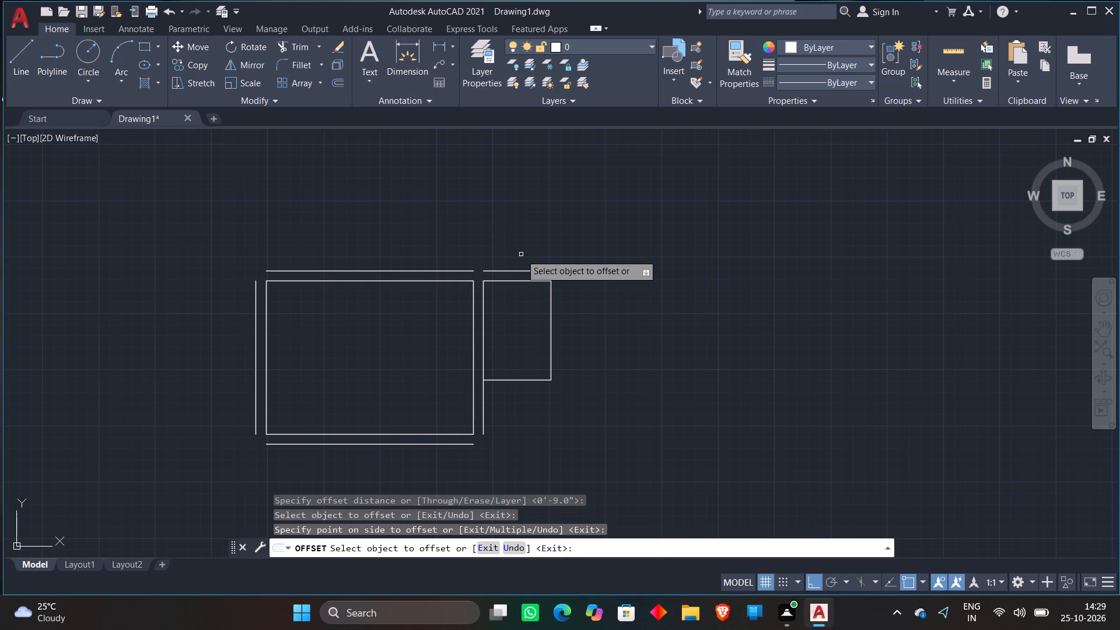
click(552, 353)
click(727, 321)
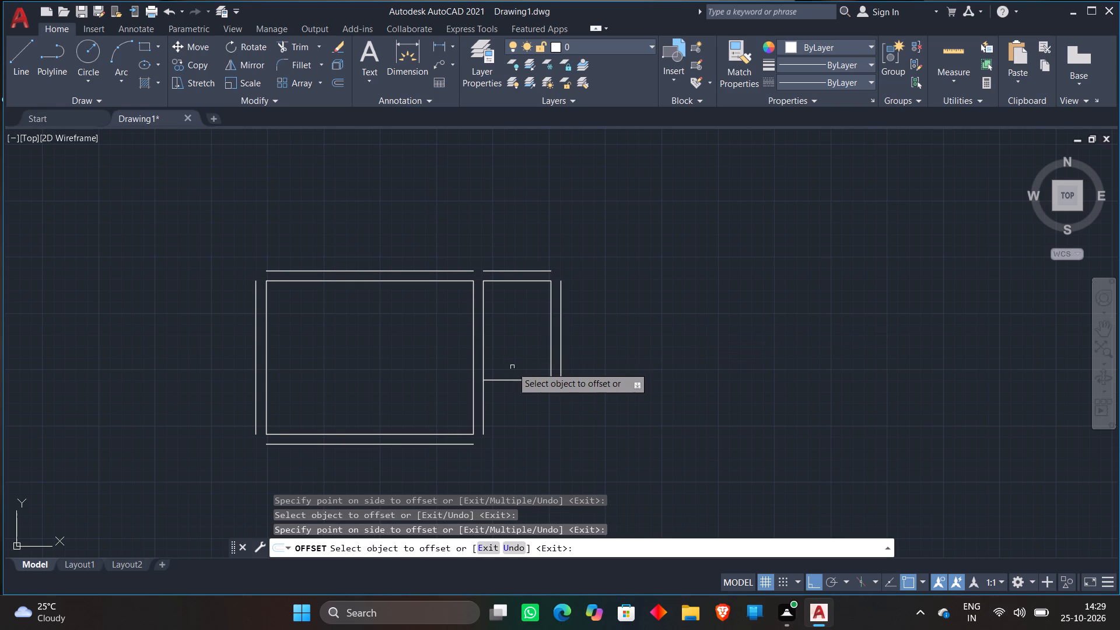
click(520, 380)
click(506, 424)
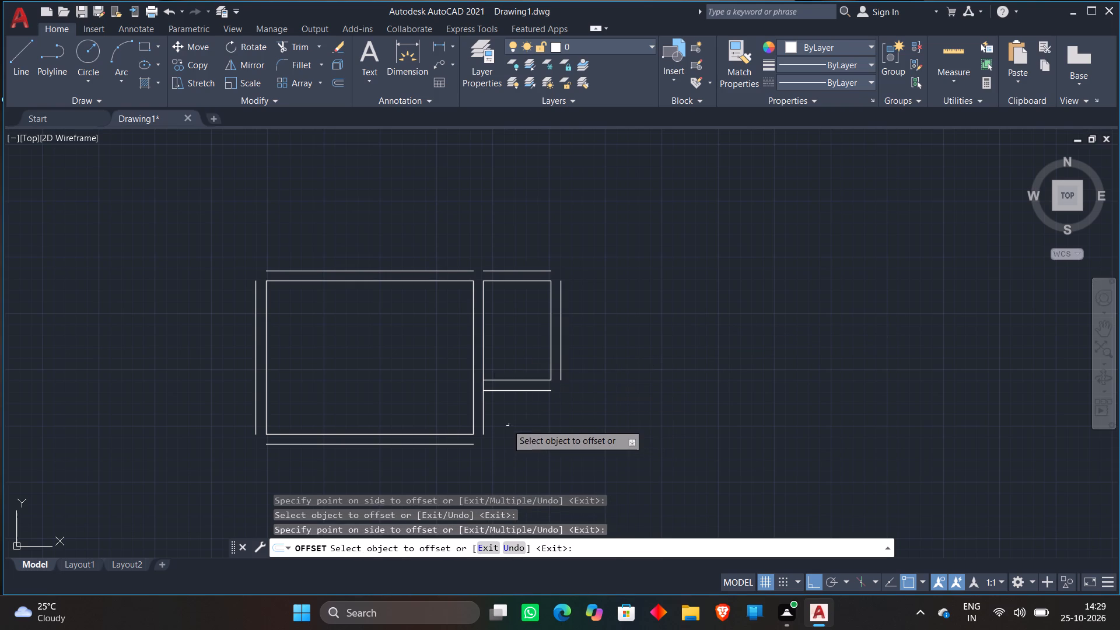
key(space)
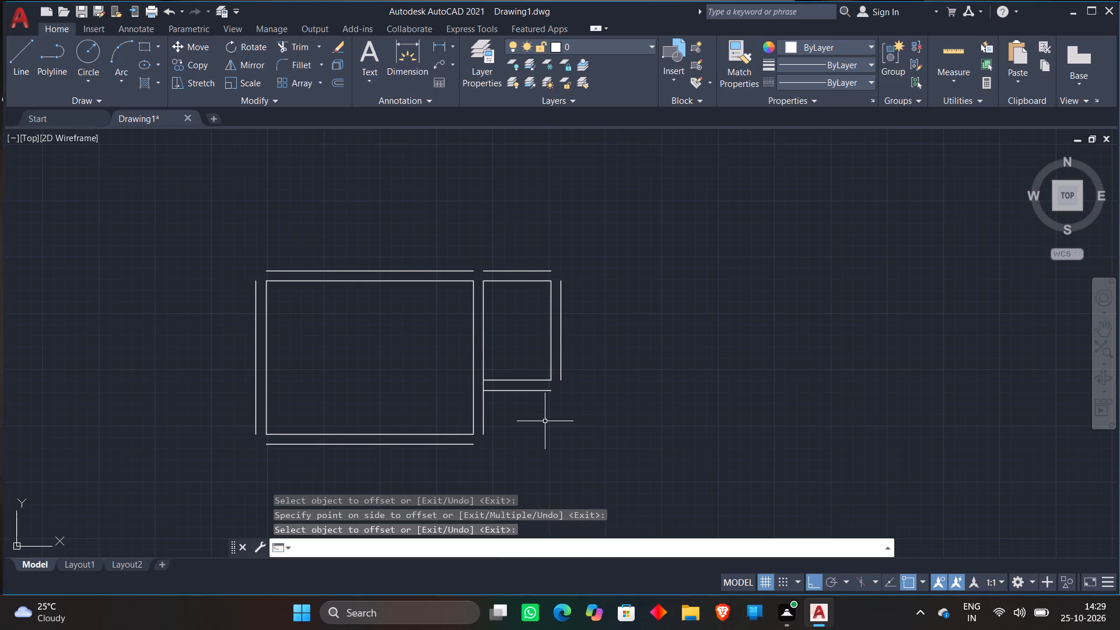
From the left end of the large room's outer bottom wall line, draw lines 4' down, 6' right and 4' up.
click(26, 64)
scroll(370, 326, down, 1)
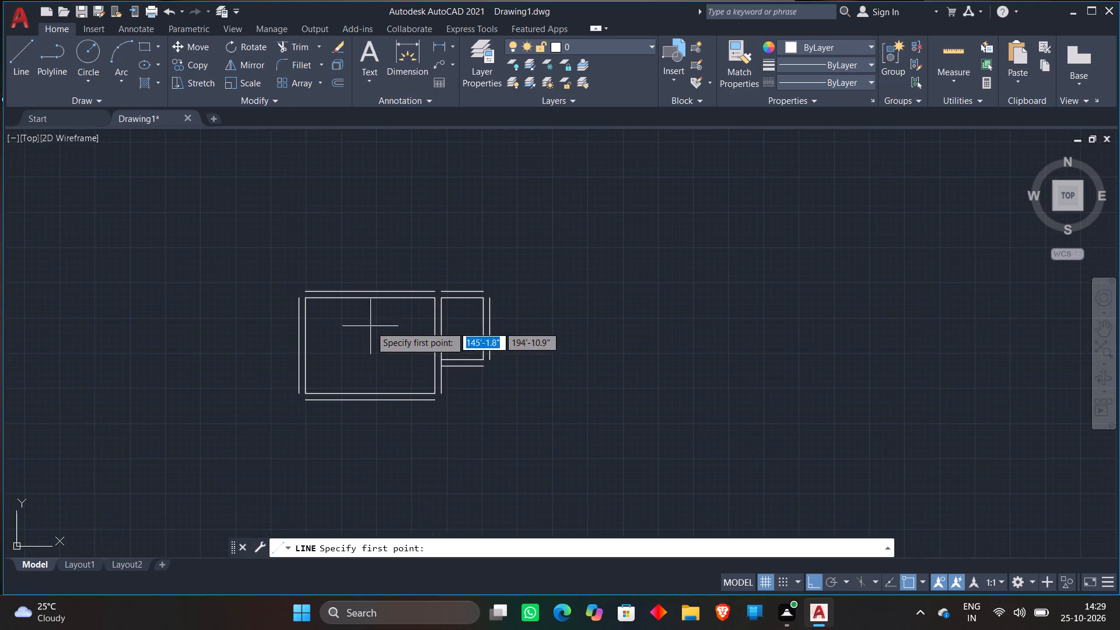
middle_drag(371, 326, 381, 159)
scroll(372, 248, up, 2)
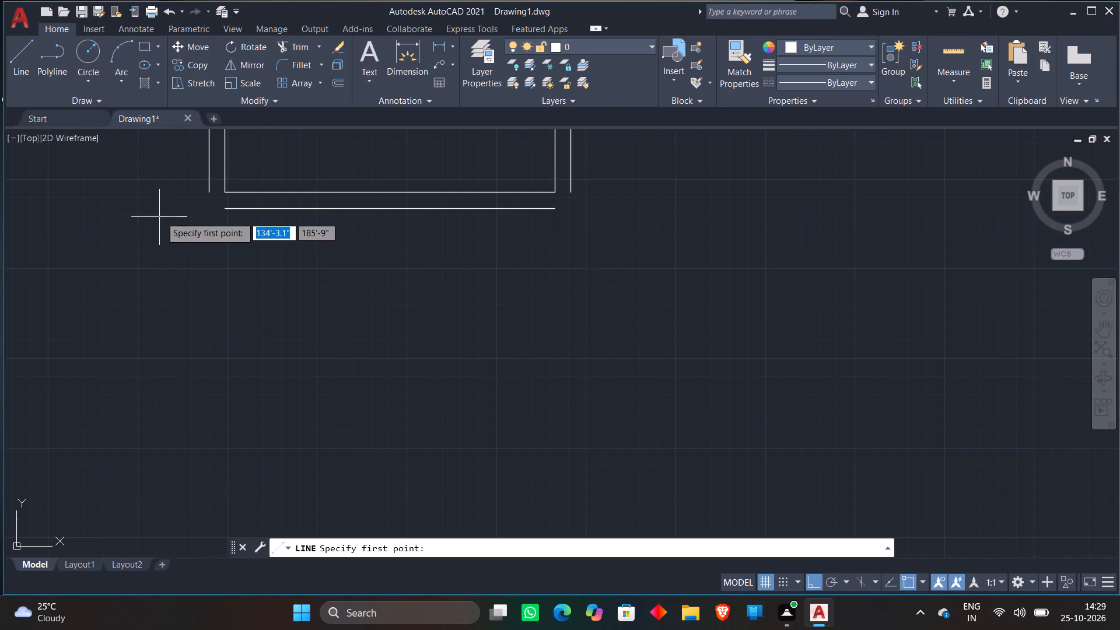
click(224, 212)
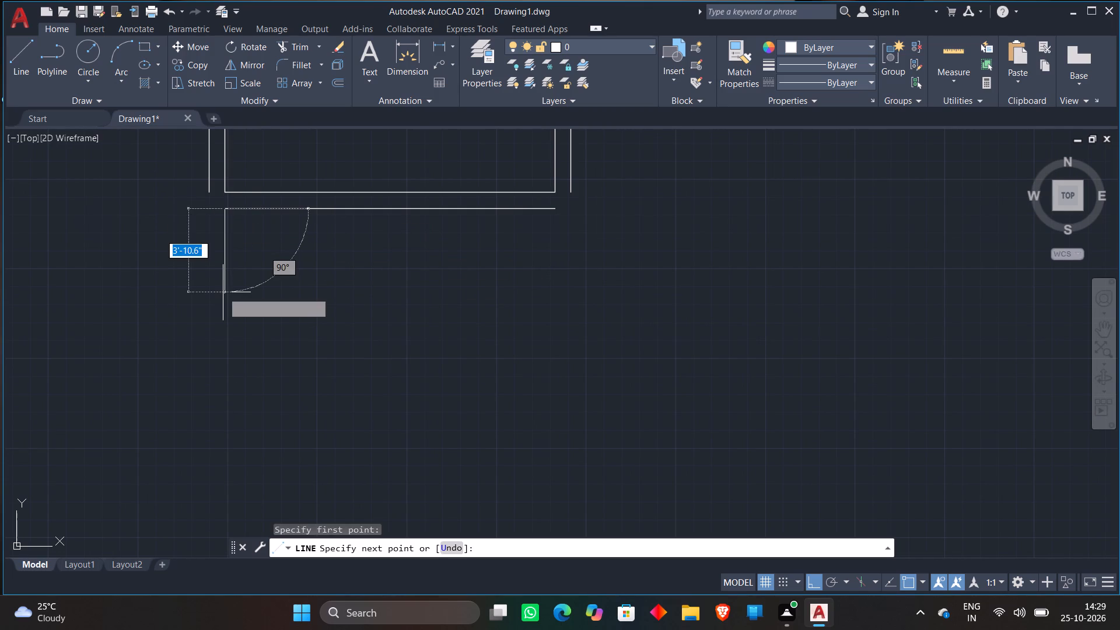
text(4')
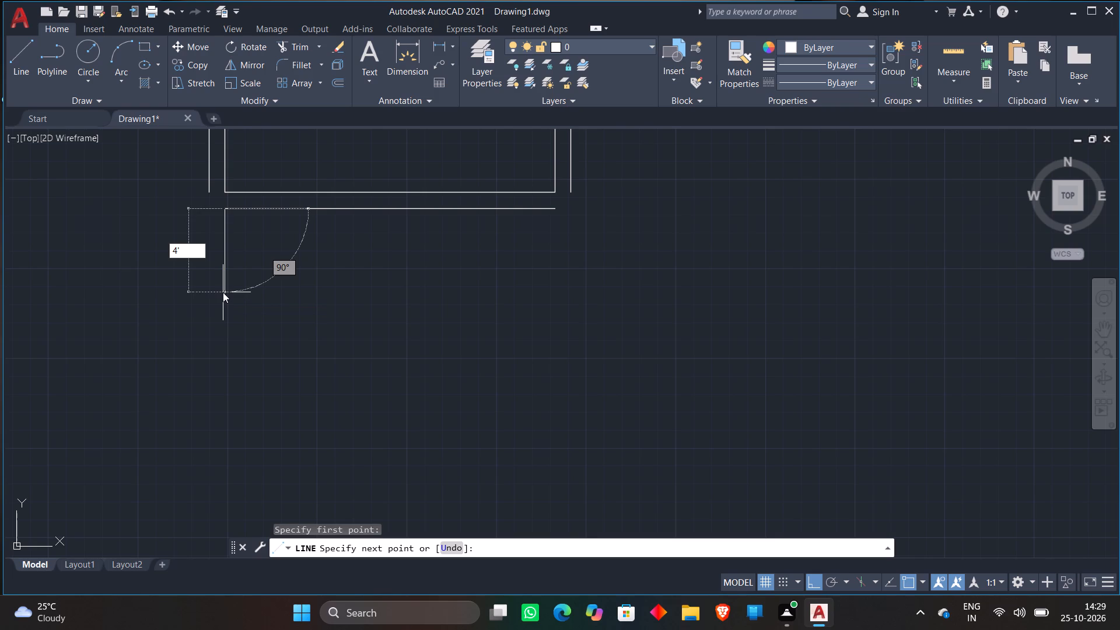
key(Return)
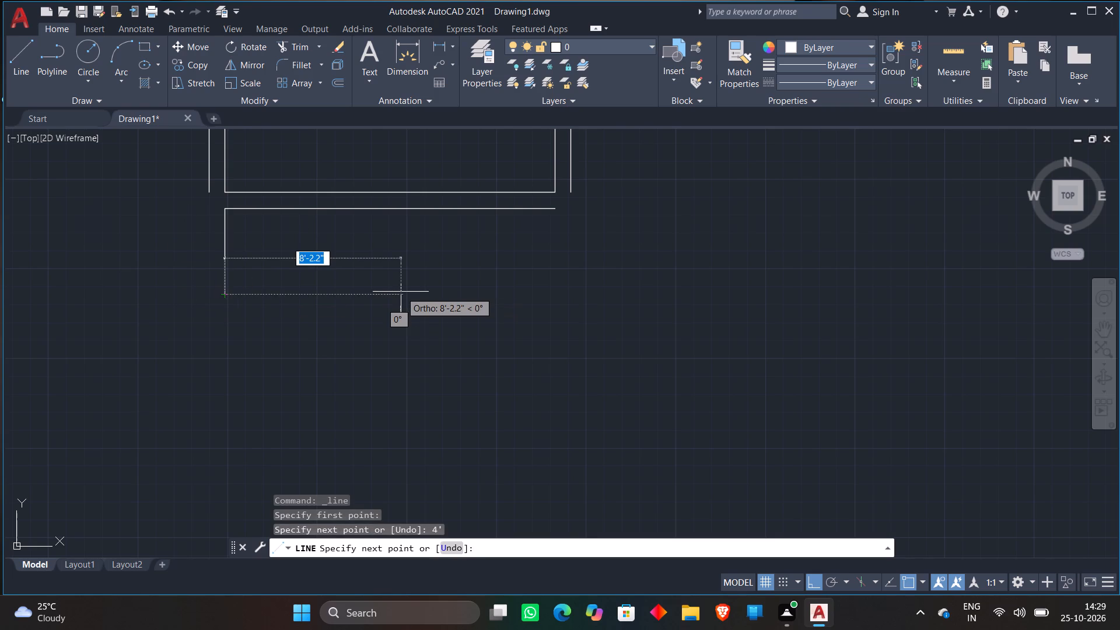
text(6')
key(Return)
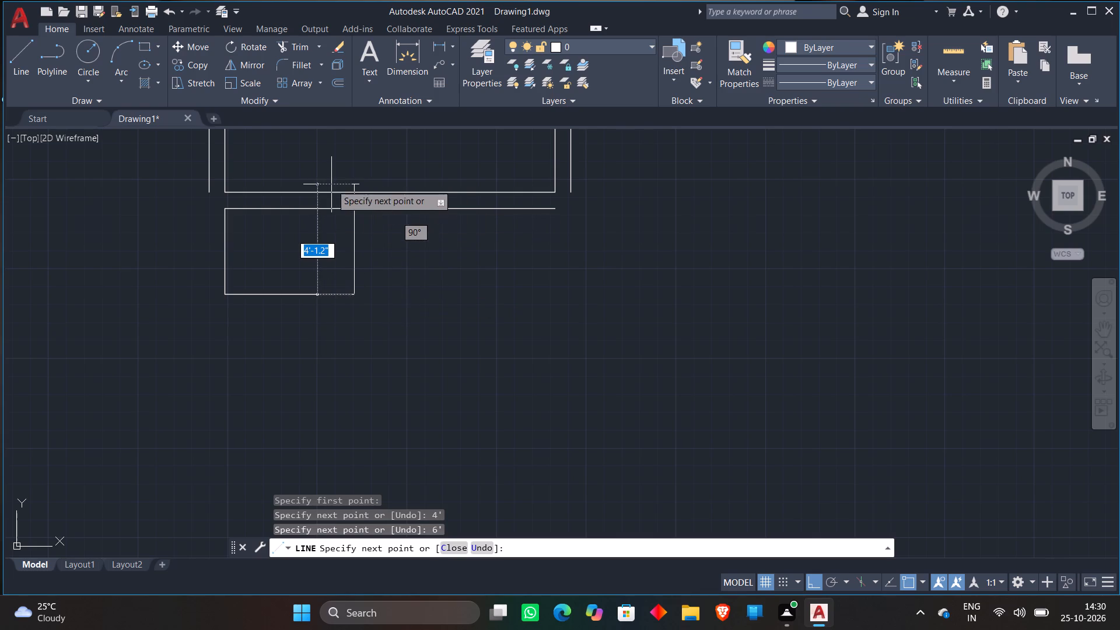
text(4')
key(Return)
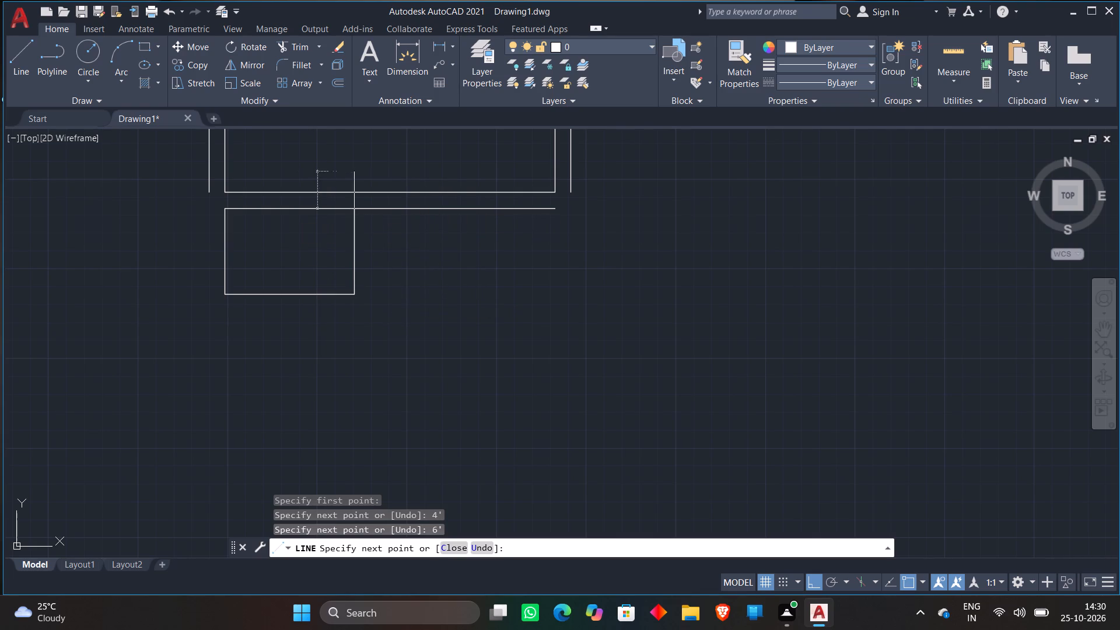
key(space)
Offset the left, bottom and right lines of the 6' by 4' room outward by 9".
key(o)
key(Return)
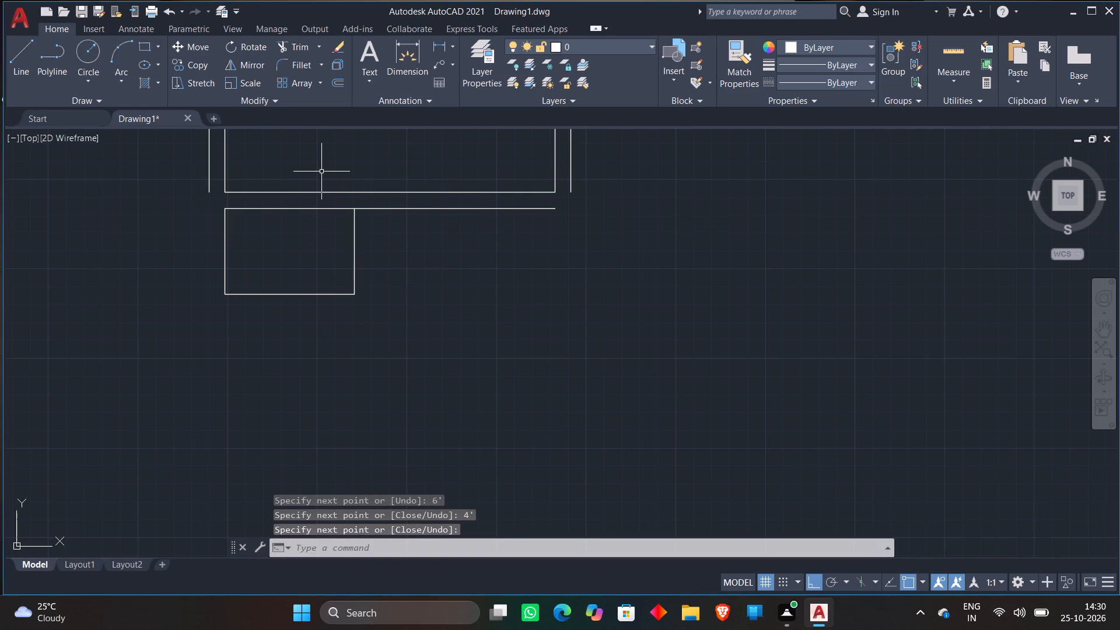
key(Return)
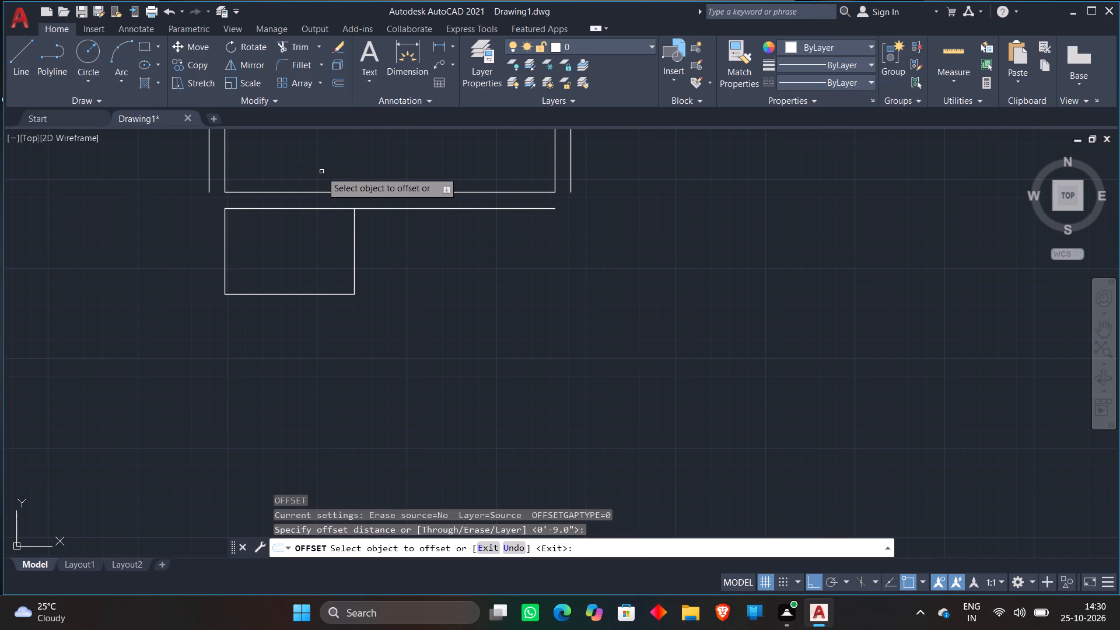
click(225, 240)
click(77, 252)
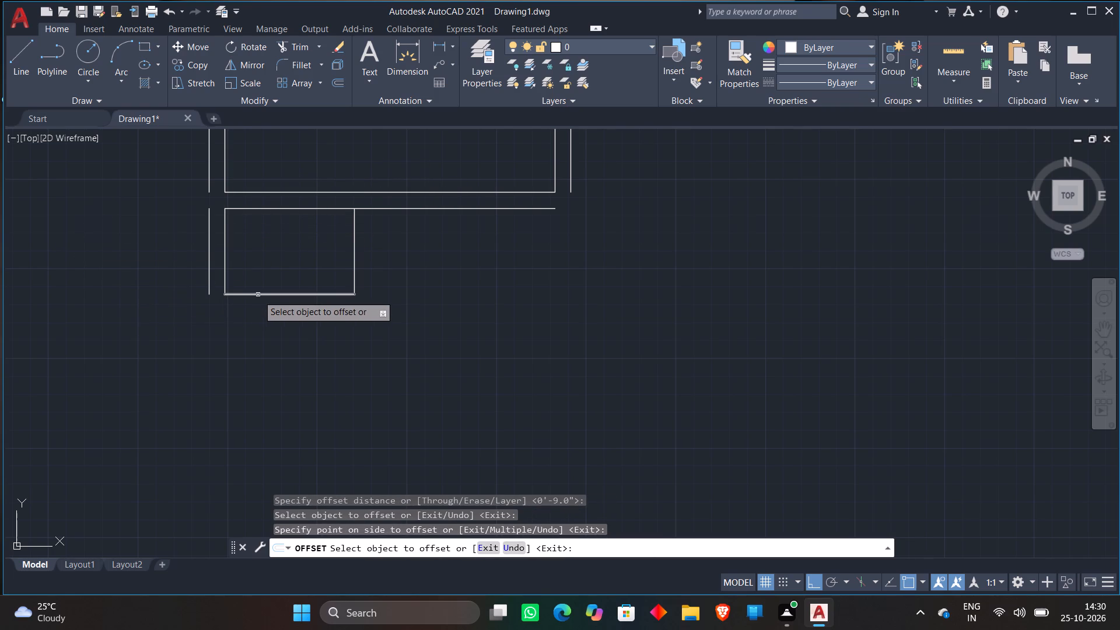
click(258, 295)
click(257, 346)
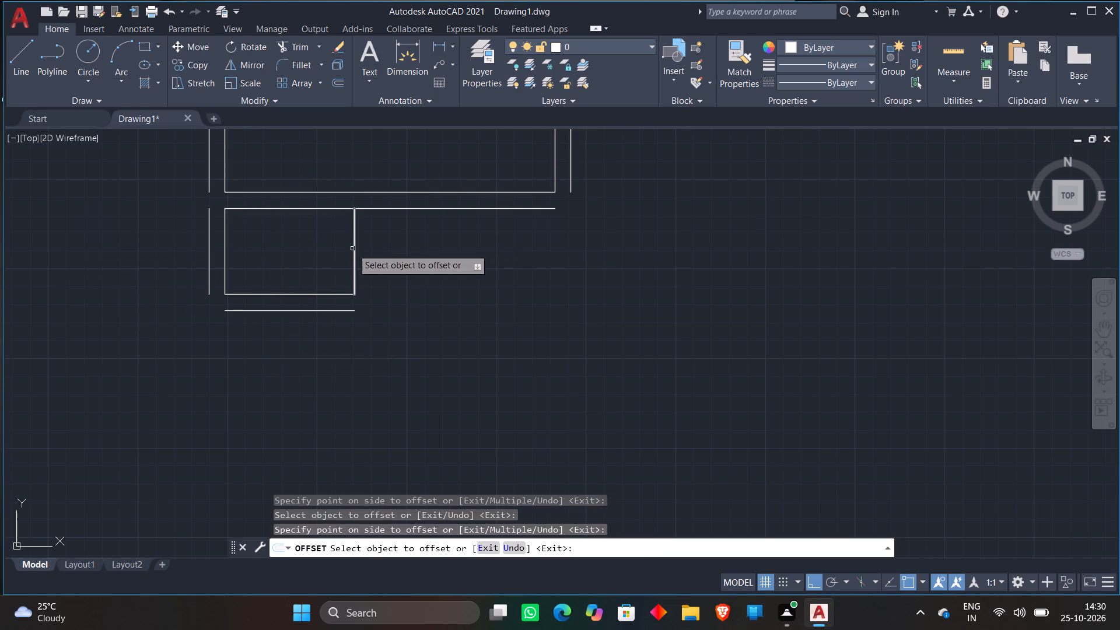
click(353, 249)
click(479, 240)
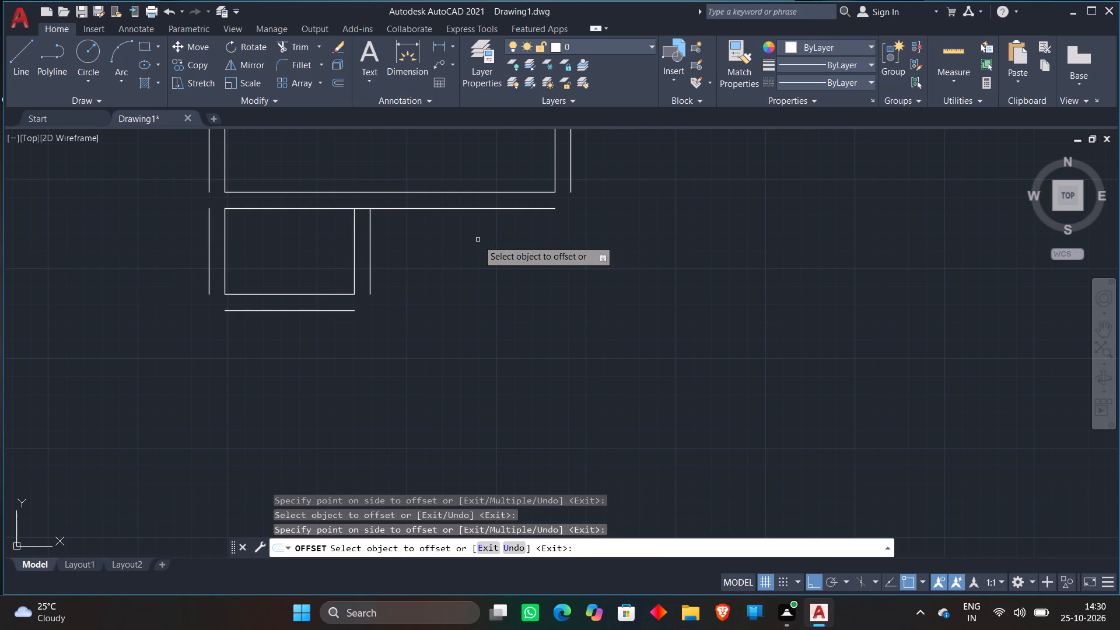
text(N)
key(space)
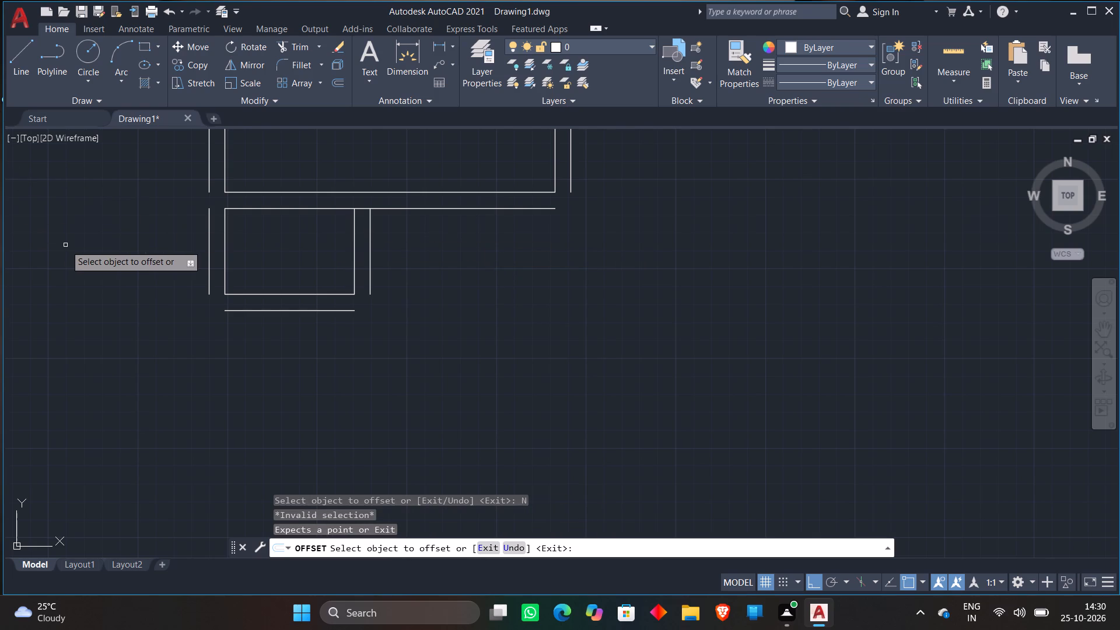
key(space)
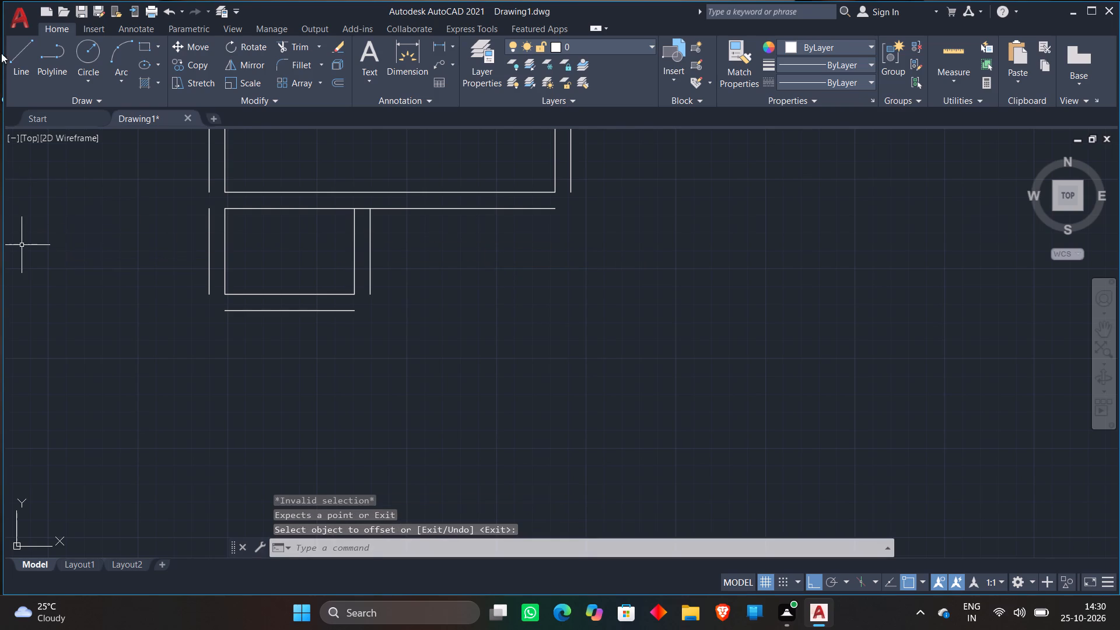
From the left end of the 6' by 4' room's outer bottom wall line, draw lines 5'4" down, 6' right and 5'4" up.
click(14, 52)
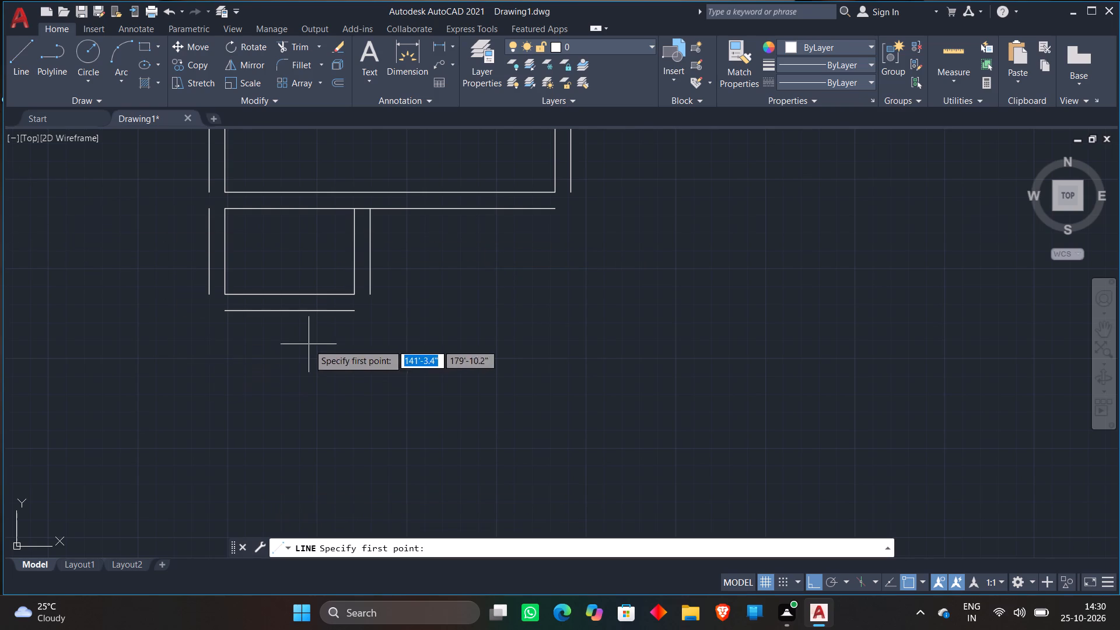
click(222, 314)
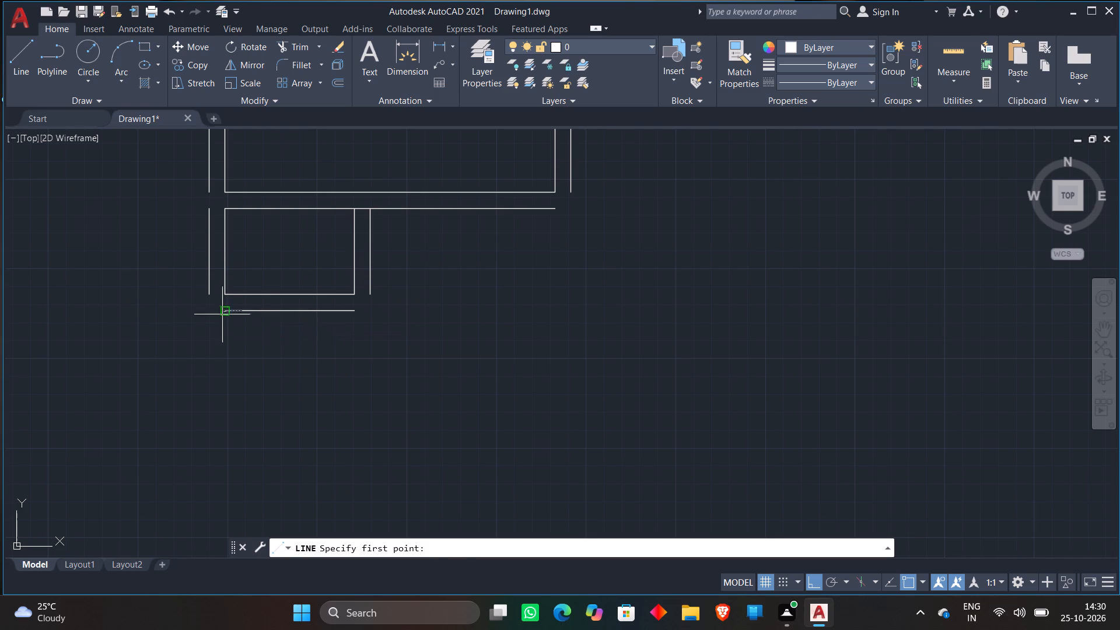
text(5'4)
key(shift+quotedbl)
key(Return)
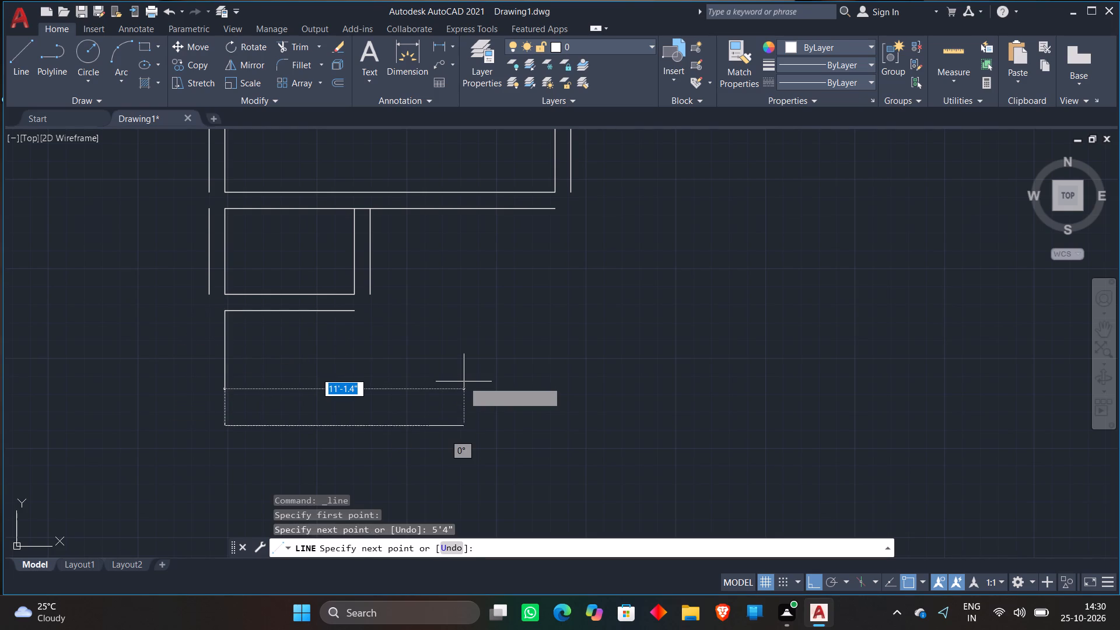
text(6')
key(Return)
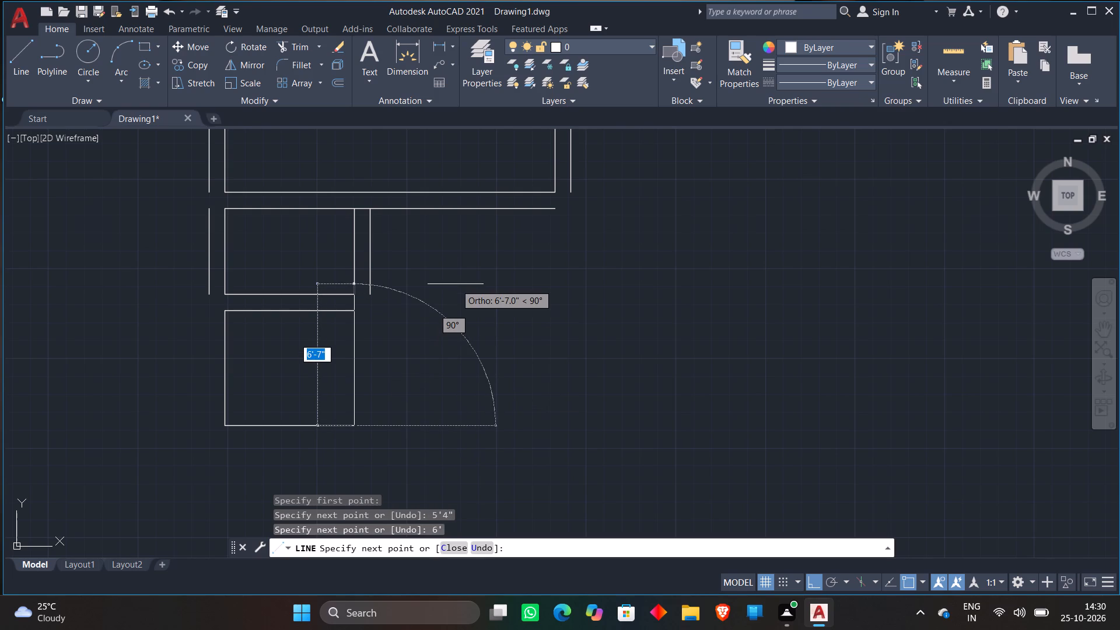
text(5'4")
key(Return)
key(space)
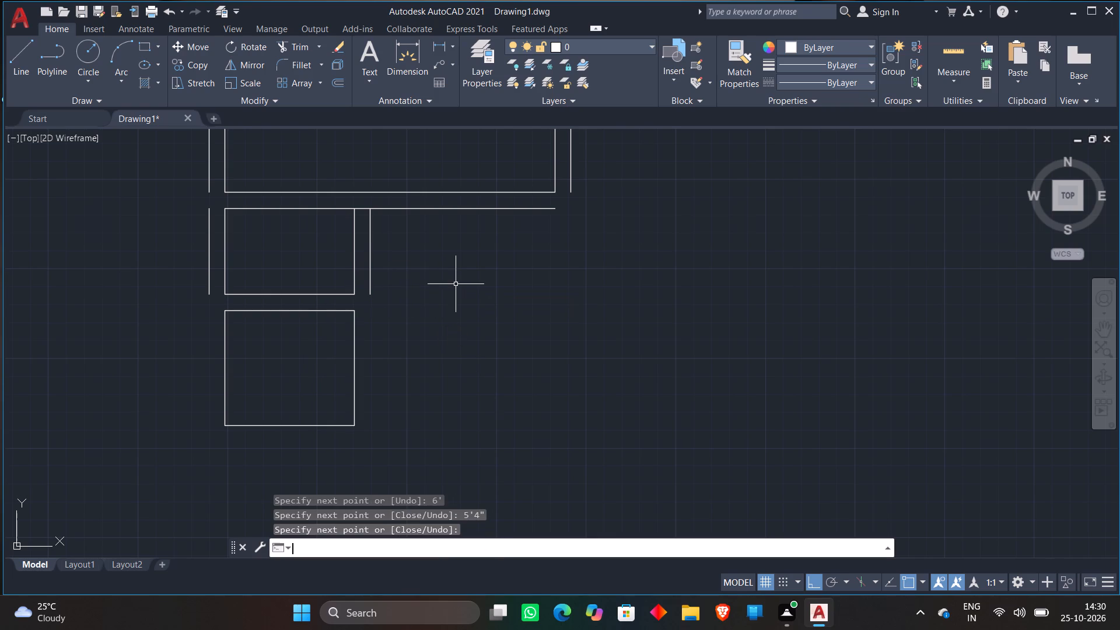
Offset the left, bottom and right lines of the 6' by 5'4" room outward by 9".
scroll(456, 284, up, 2)
scroll(355, 174, down, 4)
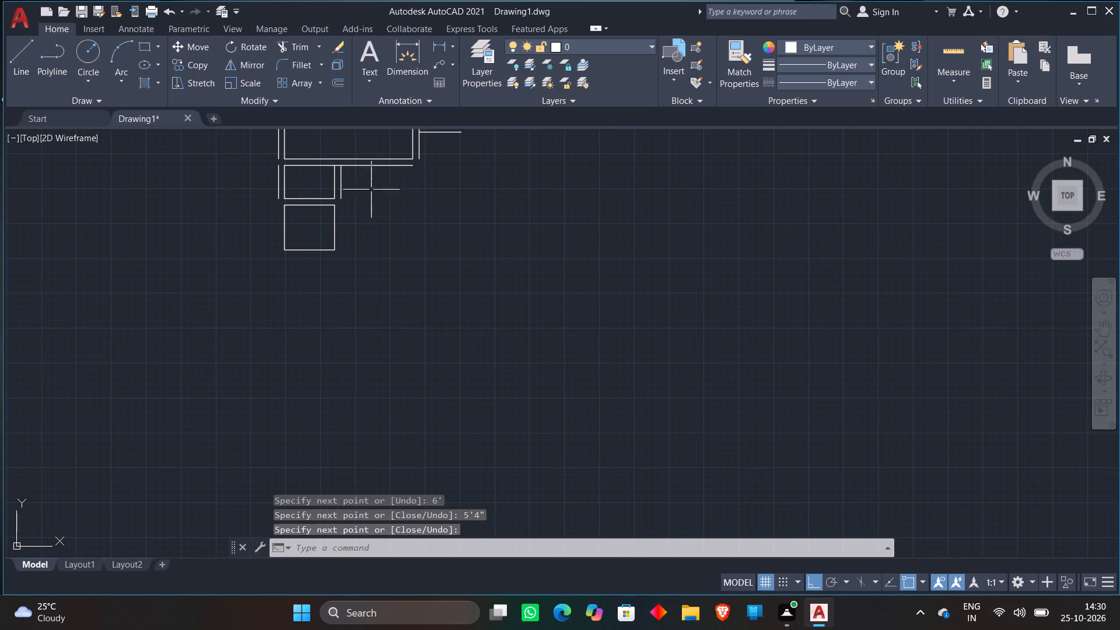
click(338, 86)
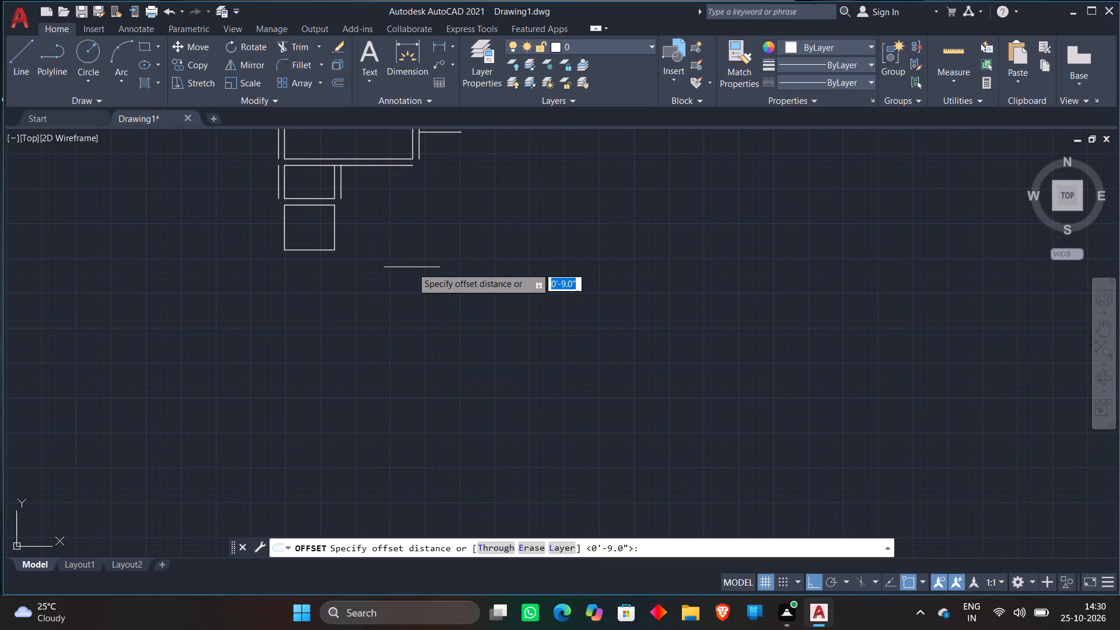
key(Return)
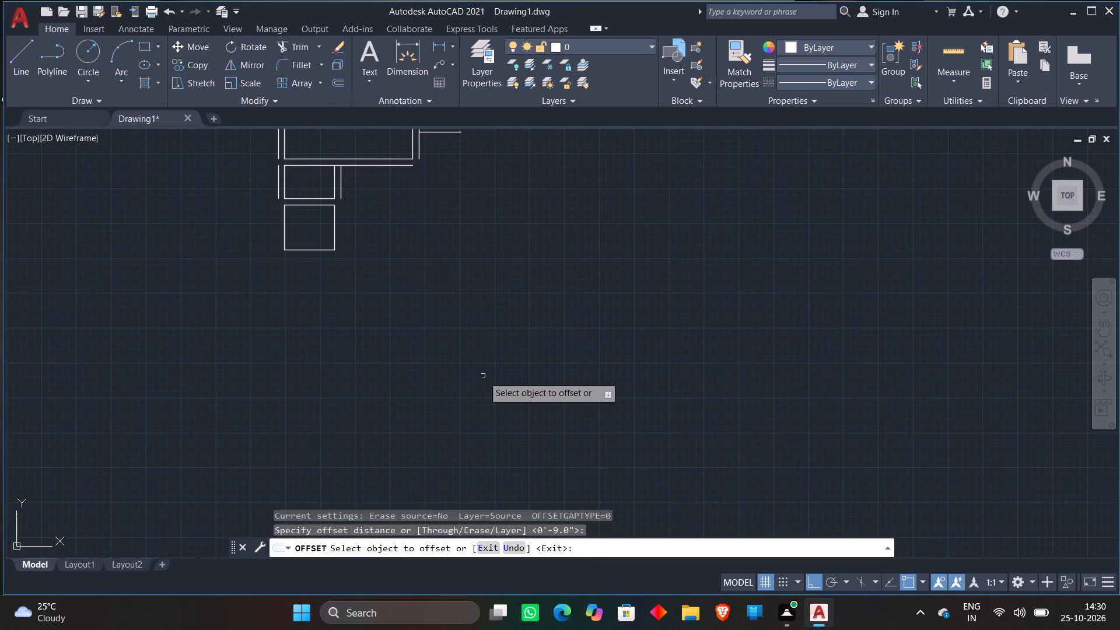
scroll(289, 231, up, 1)
click(279, 233)
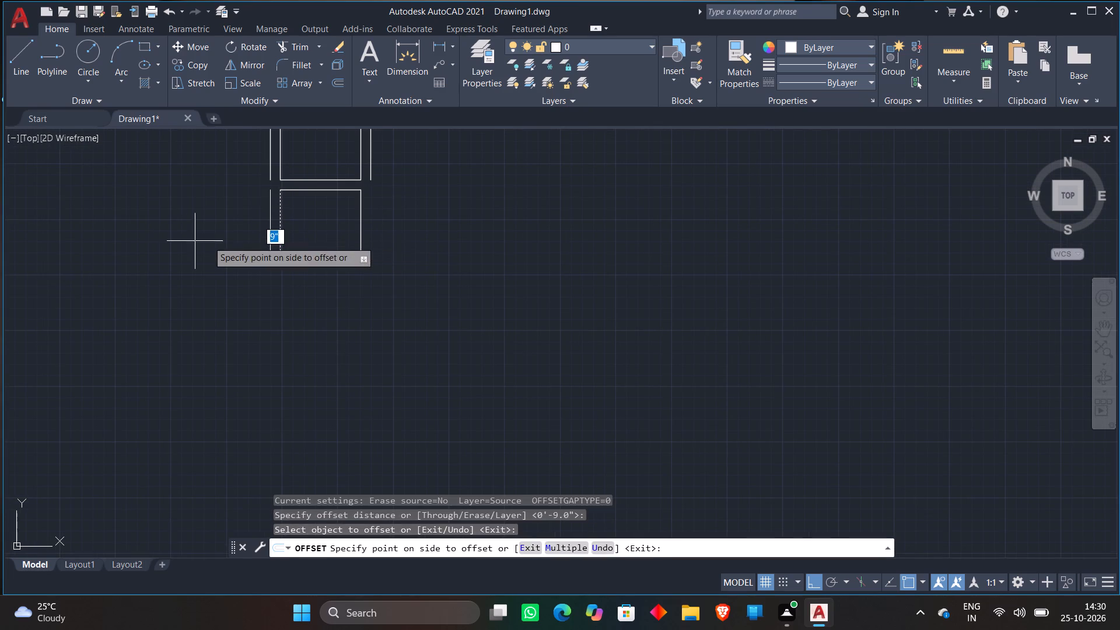
click(163, 242)
click(307, 260)
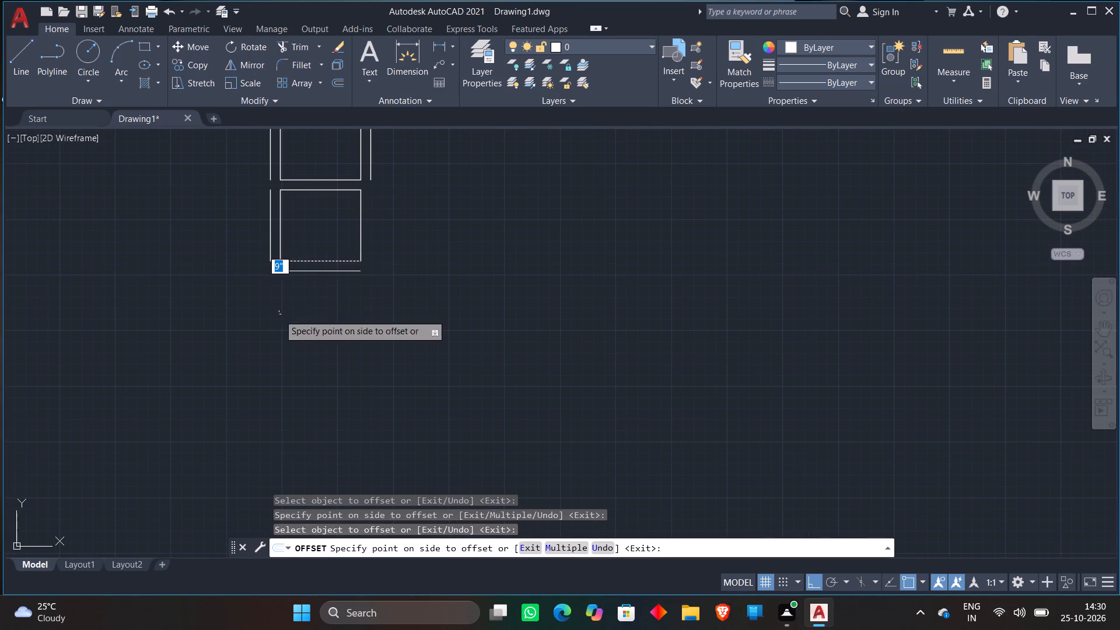
click(279, 316)
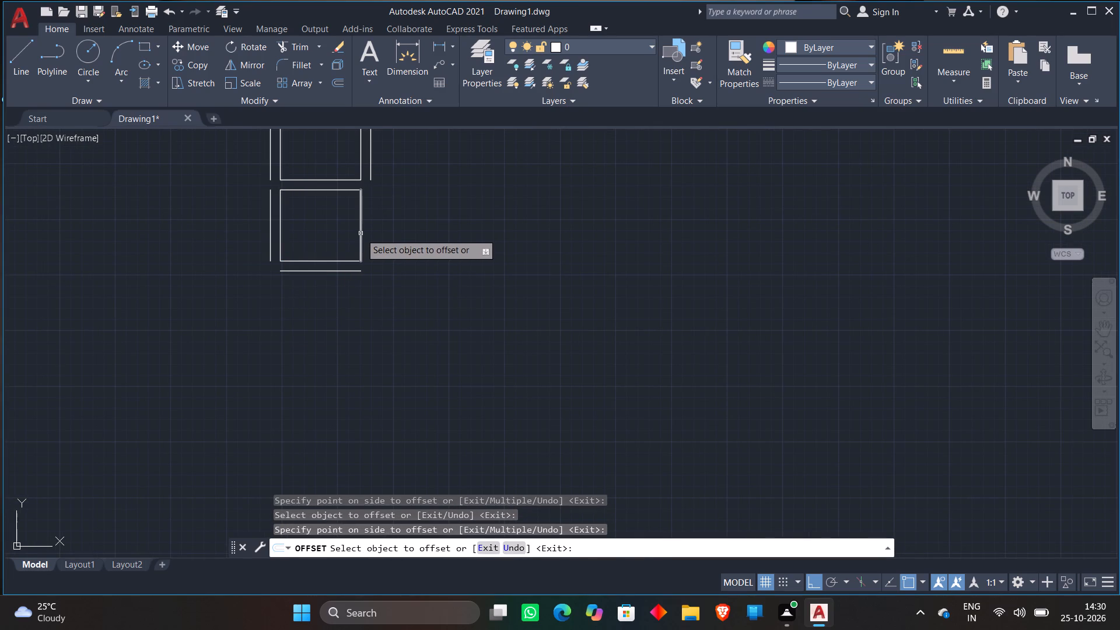
click(360, 233)
click(442, 213)
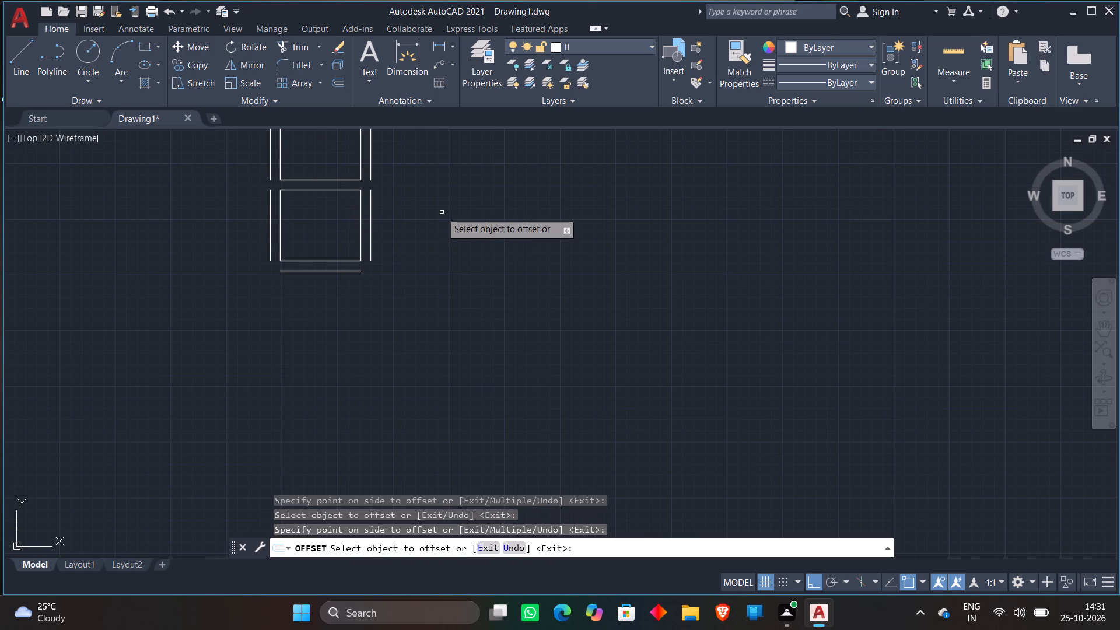
key(space)
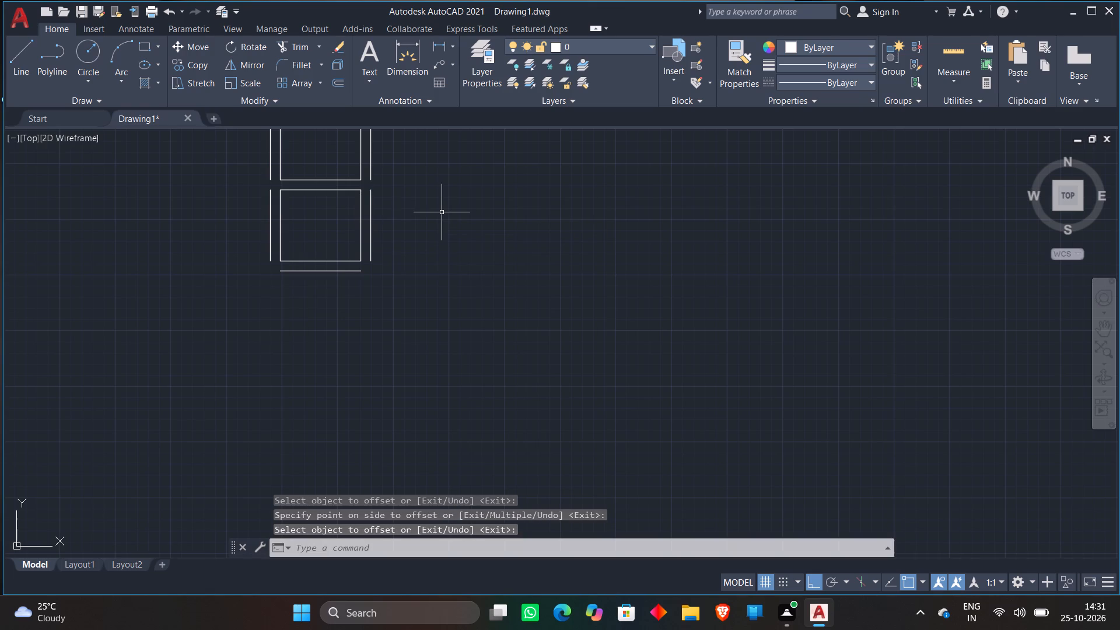
From the left end of the lowest outer wall line, draw lines 12'8" down, 14' right, 12'8" up and back to that wall line's right end.
click(20, 48)
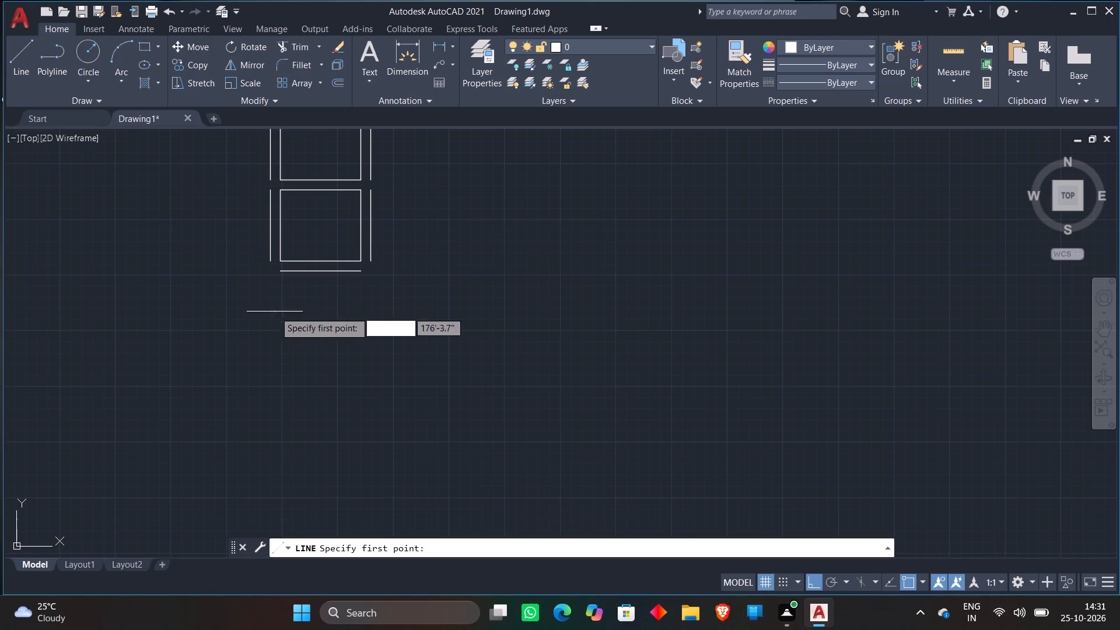
click(276, 271)
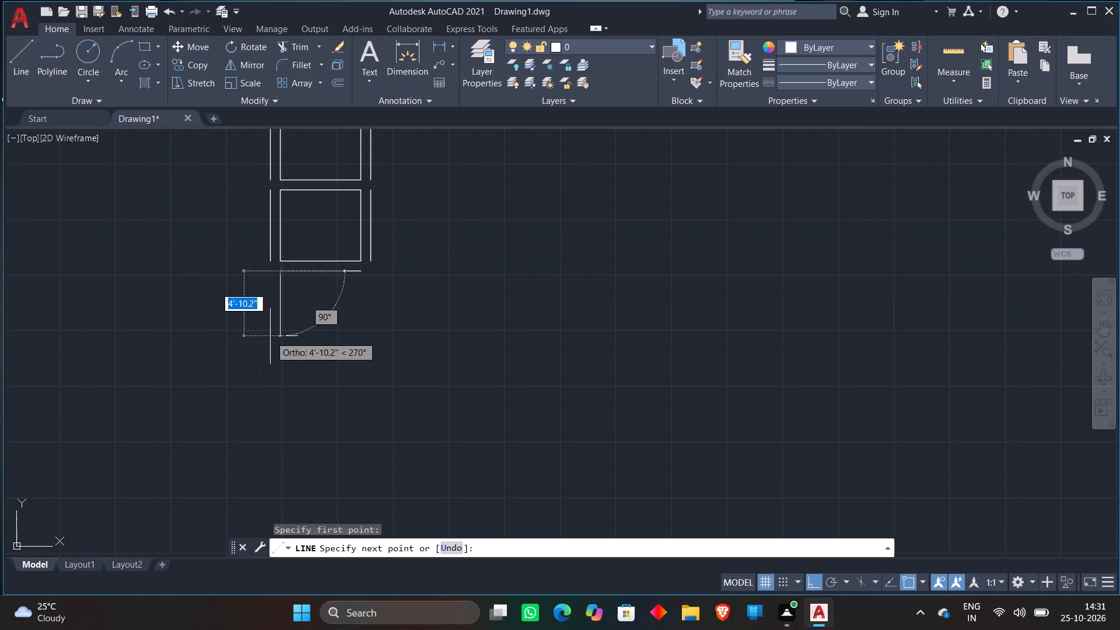
text(14)
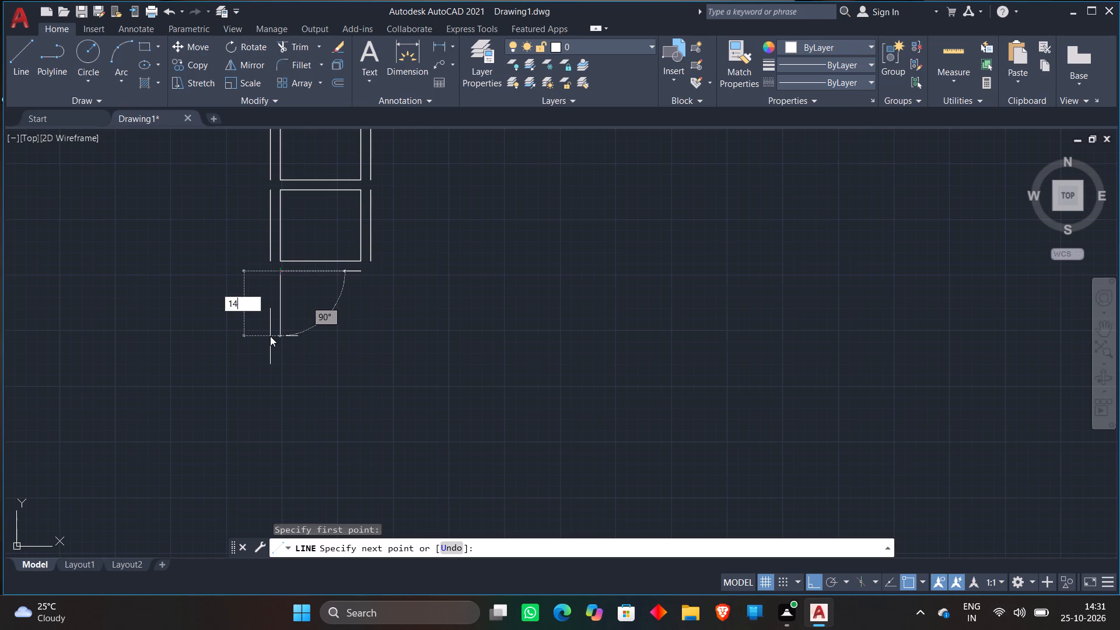
key(BackSpace)
text(2')
key(8)
key(shift+quotedbl)
key(Return)
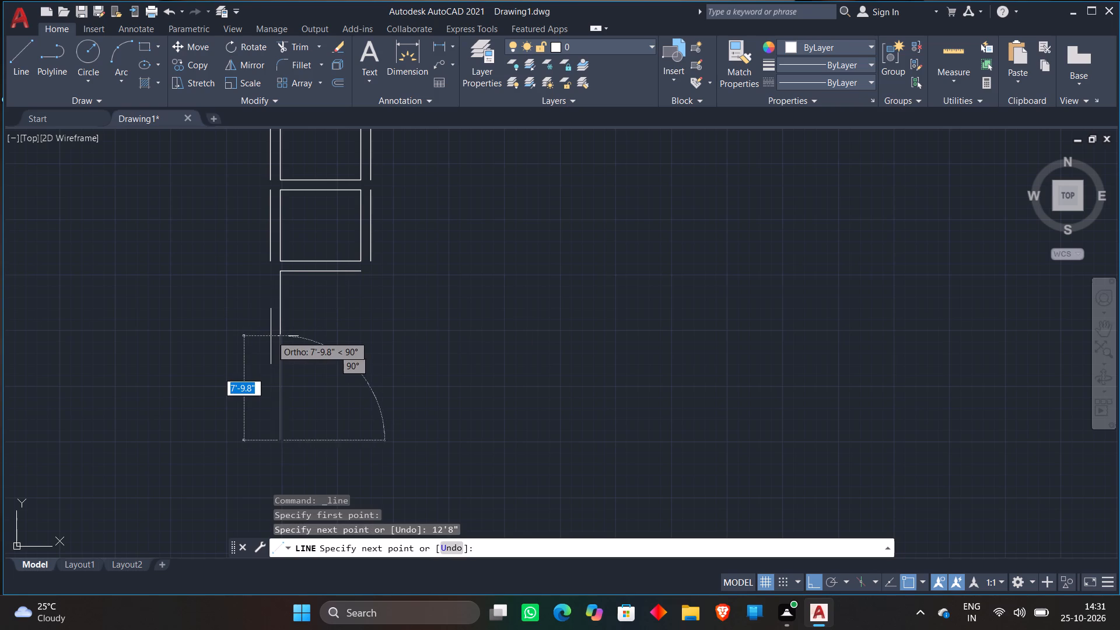
text(14')
key(Return)
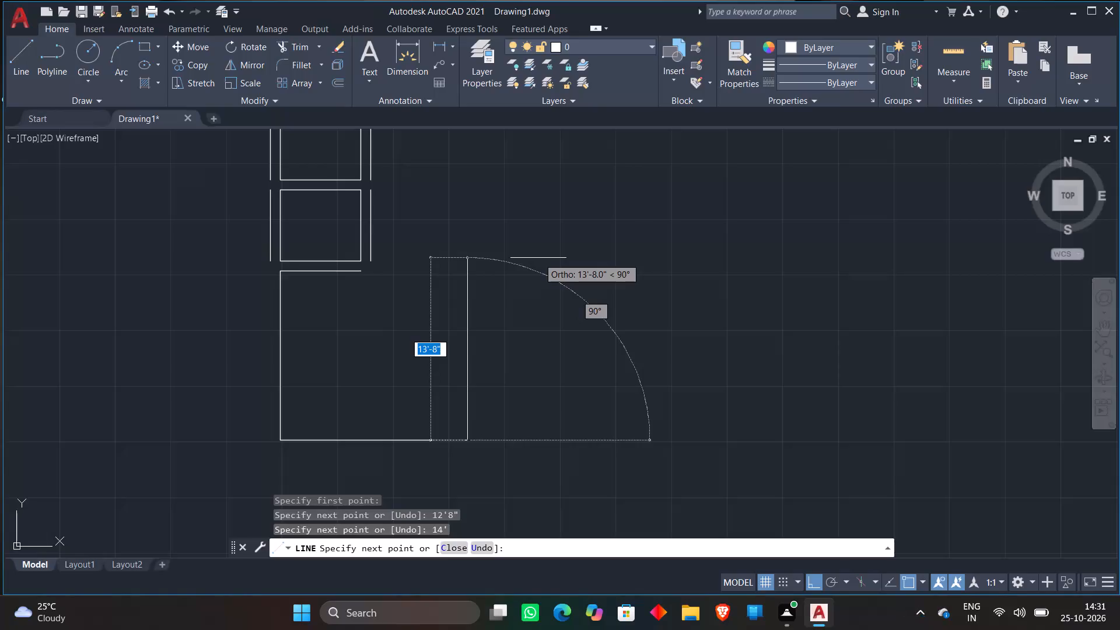
text(12'8)
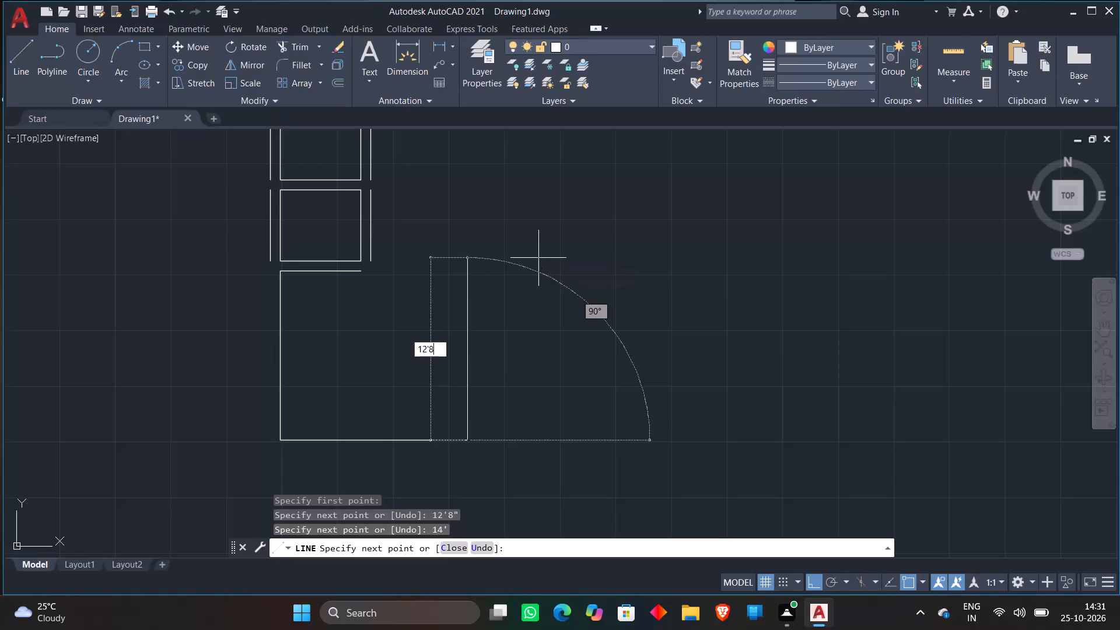
key(shift+quotedbl)
key(Return)
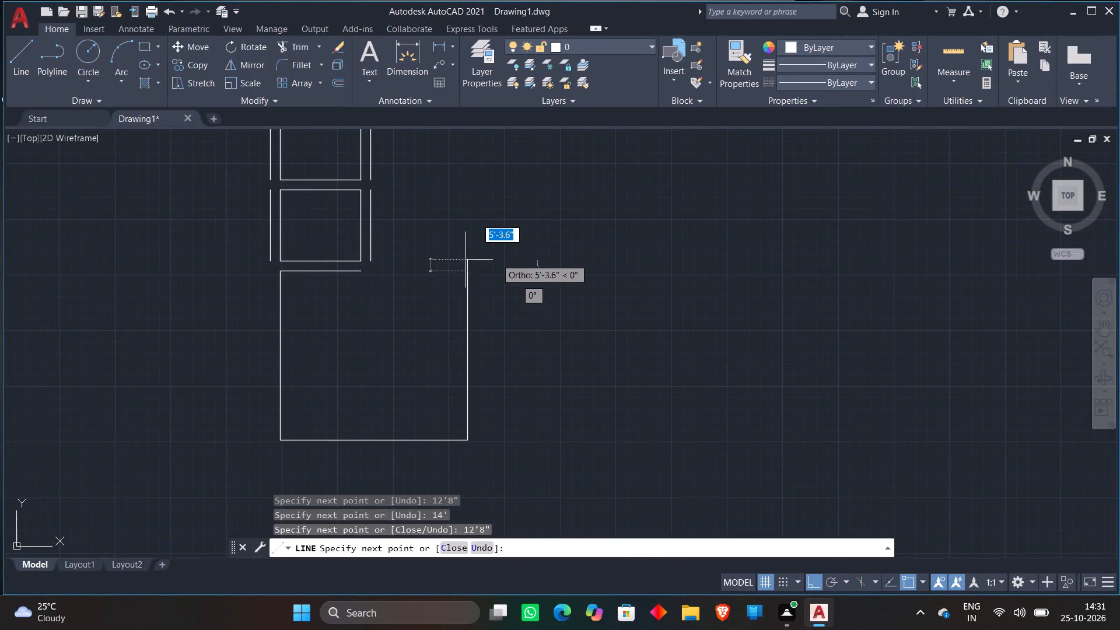
click(349, 275)
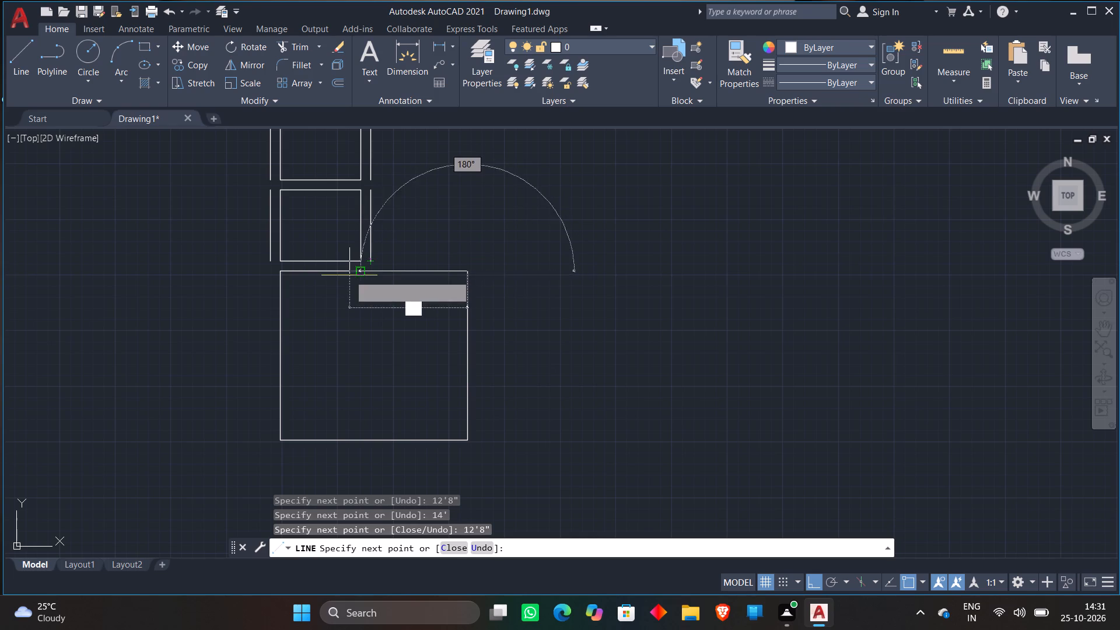
key(space)
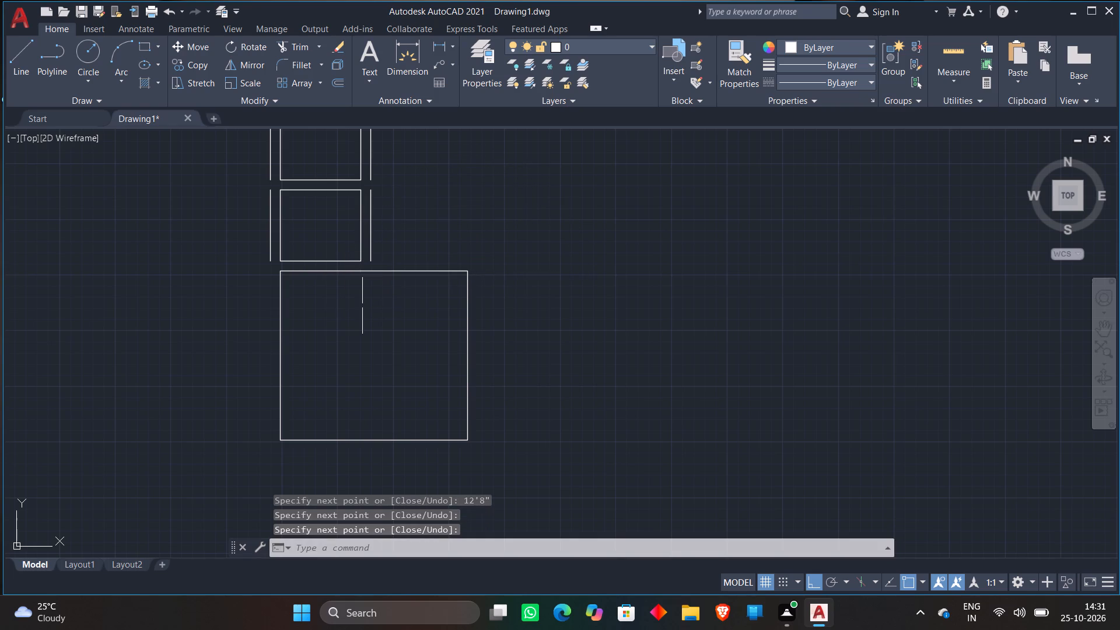
Offset the left, bottom, right and top lines of the 14' by 12'8" room outward by 9".
key(o)
key(Return)
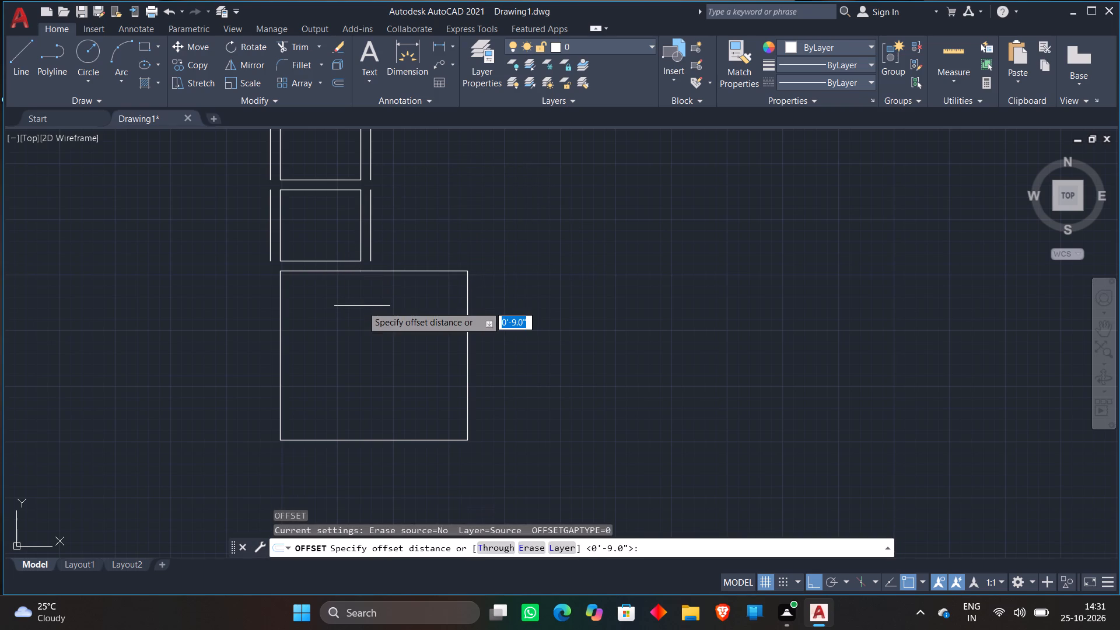
key(Return)
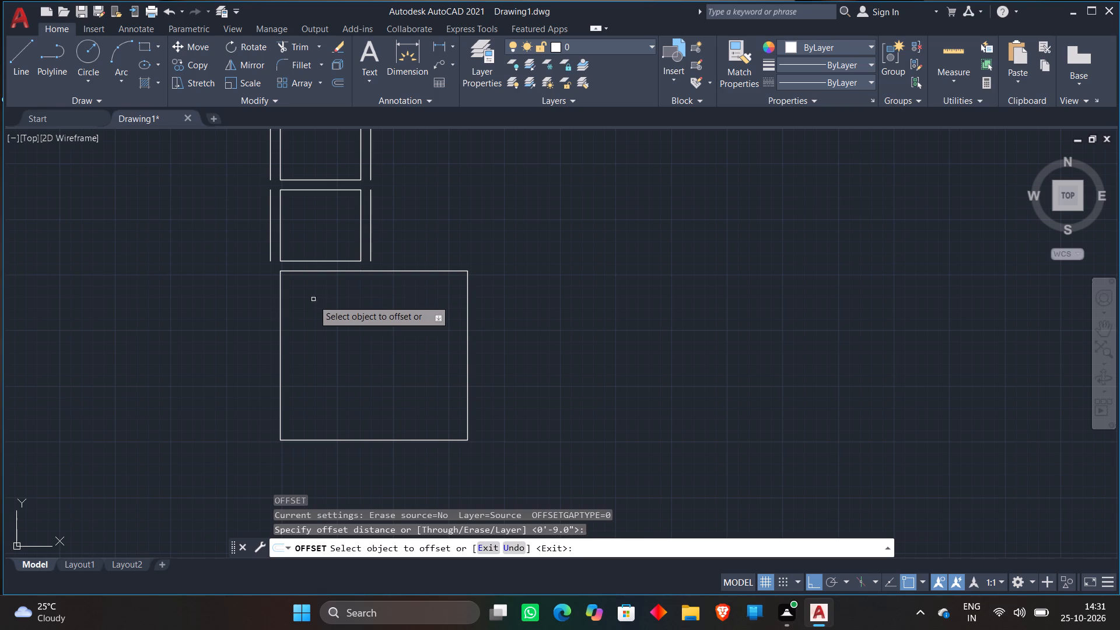
click(281, 323)
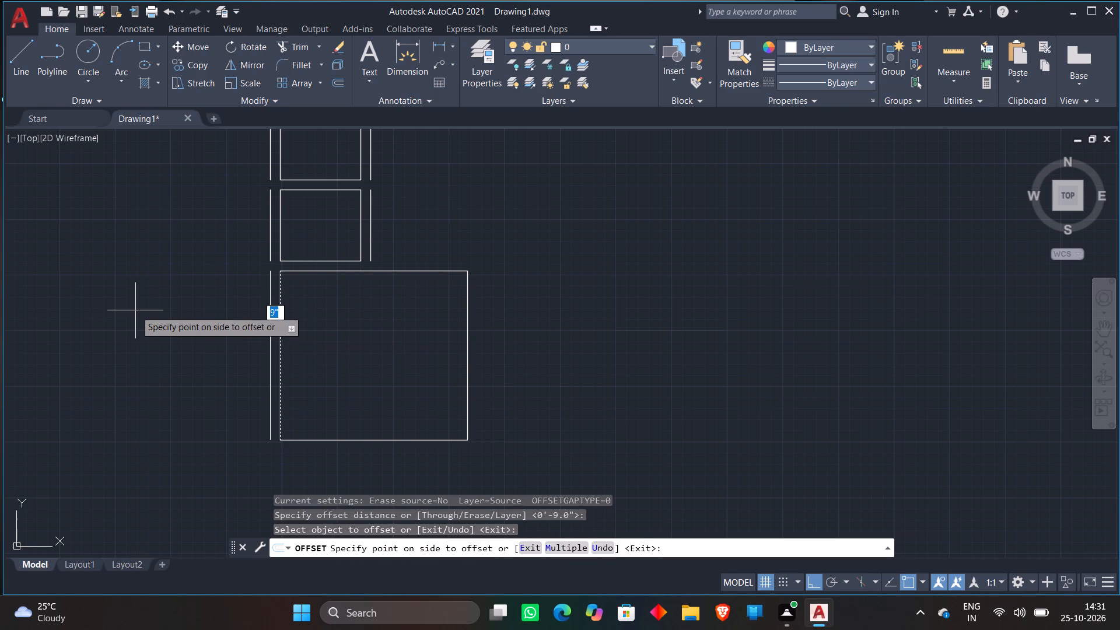
click(135, 310)
scroll(437, 371, down, 1)
middle_drag(430, 376, 428, 344)
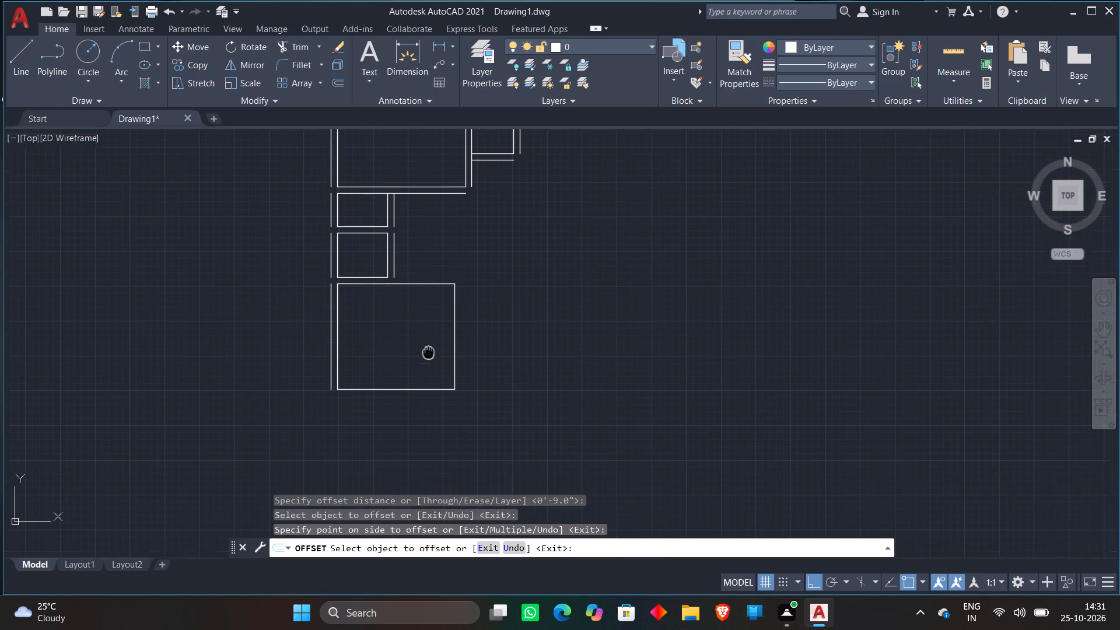
middle_drag(428, 344, 444, 290)
scroll(444, 290, down, 1)
scroll(437, 296, up, 2)
click(379, 344)
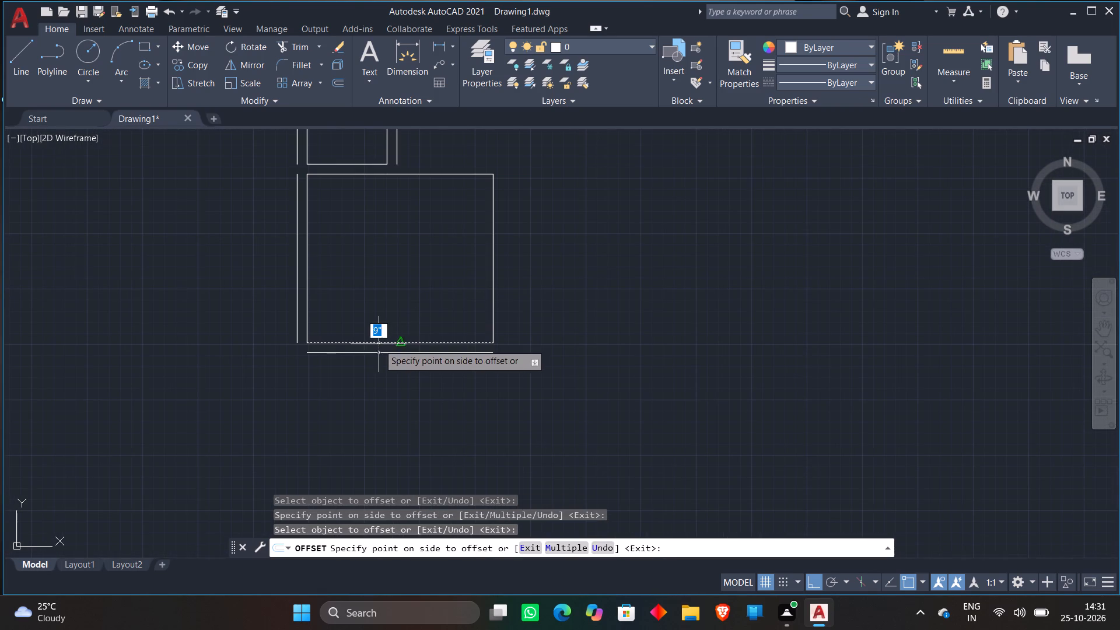
click(352, 391)
scroll(440, 299, down, 1)
middle_drag(439, 300, 428, 329)
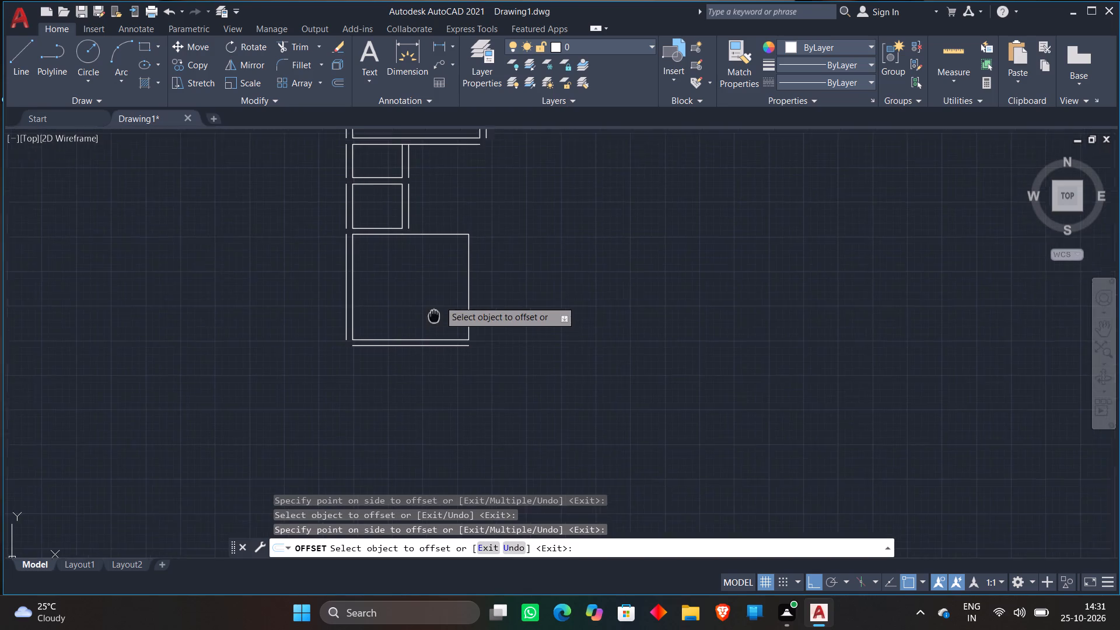
middle_drag(428, 329, 414, 355)
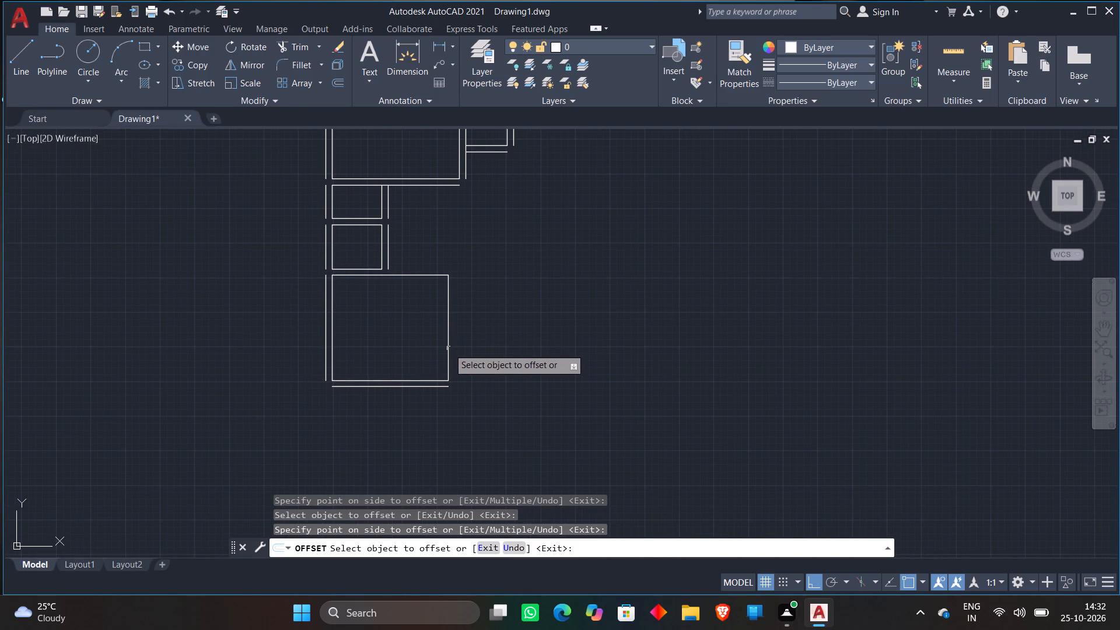
click(449, 348)
click(549, 332)
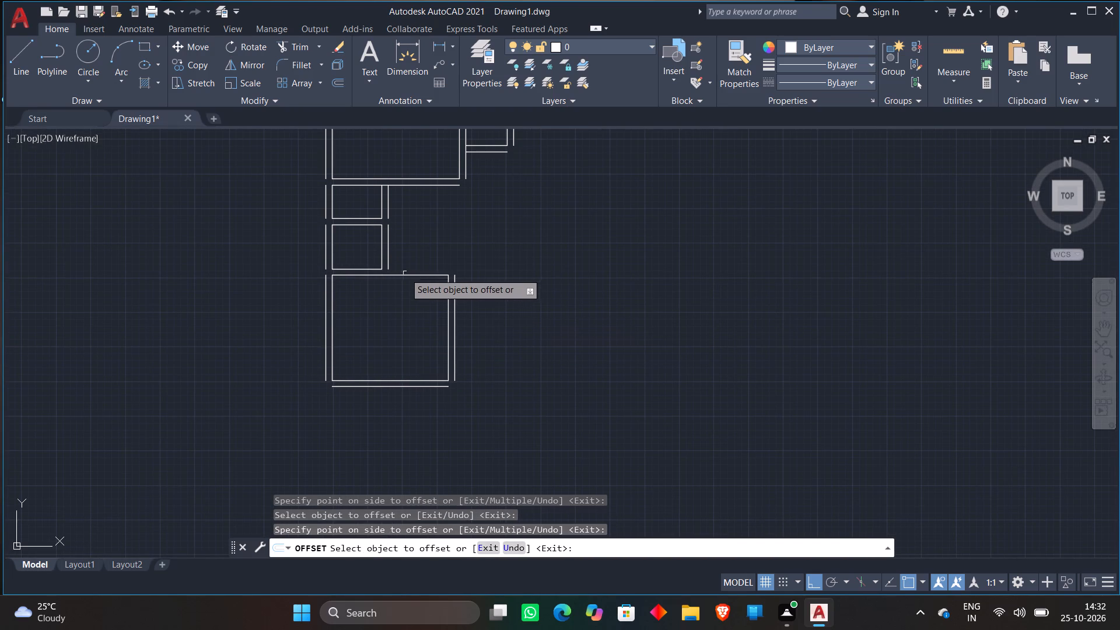
click(407, 275)
click(421, 249)
scroll(518, 221, down, 1)
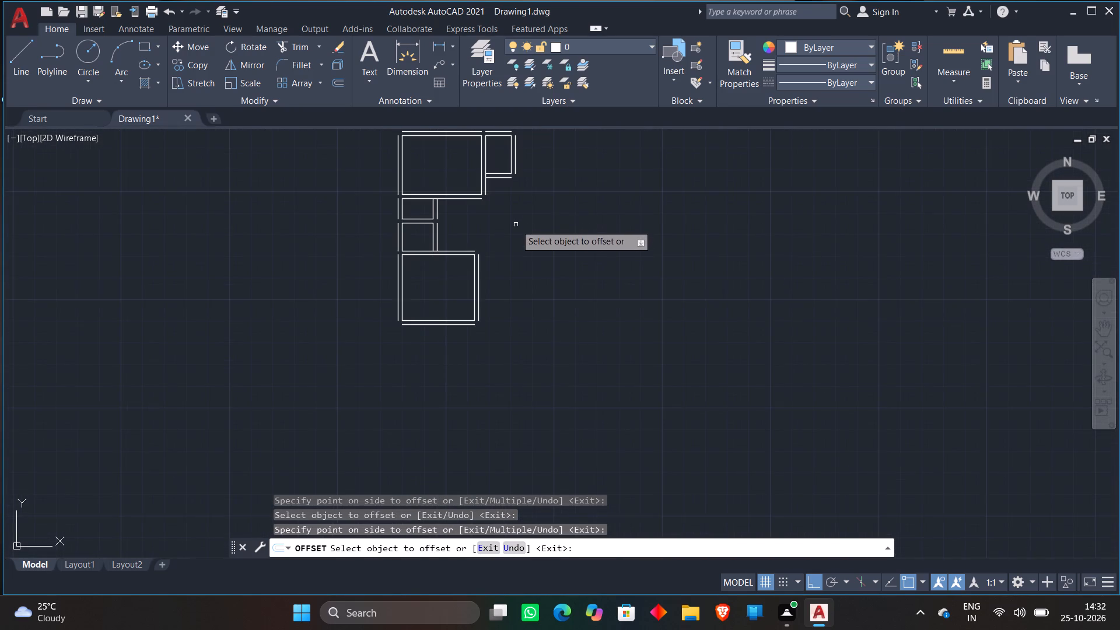
middle_drag(517, 232, 477, 318)
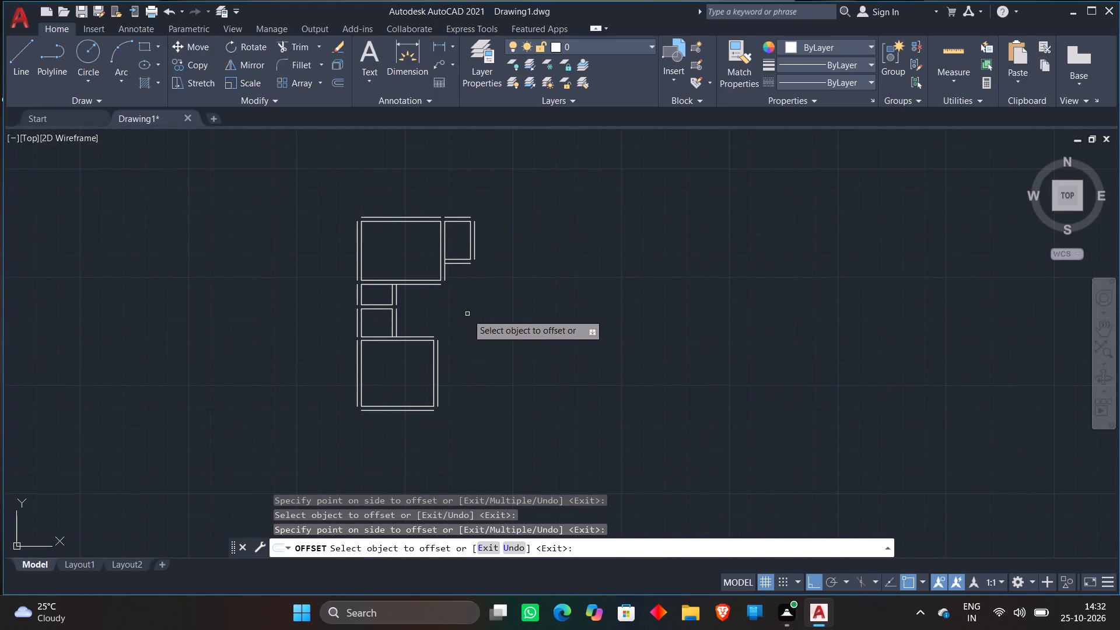
key(space)
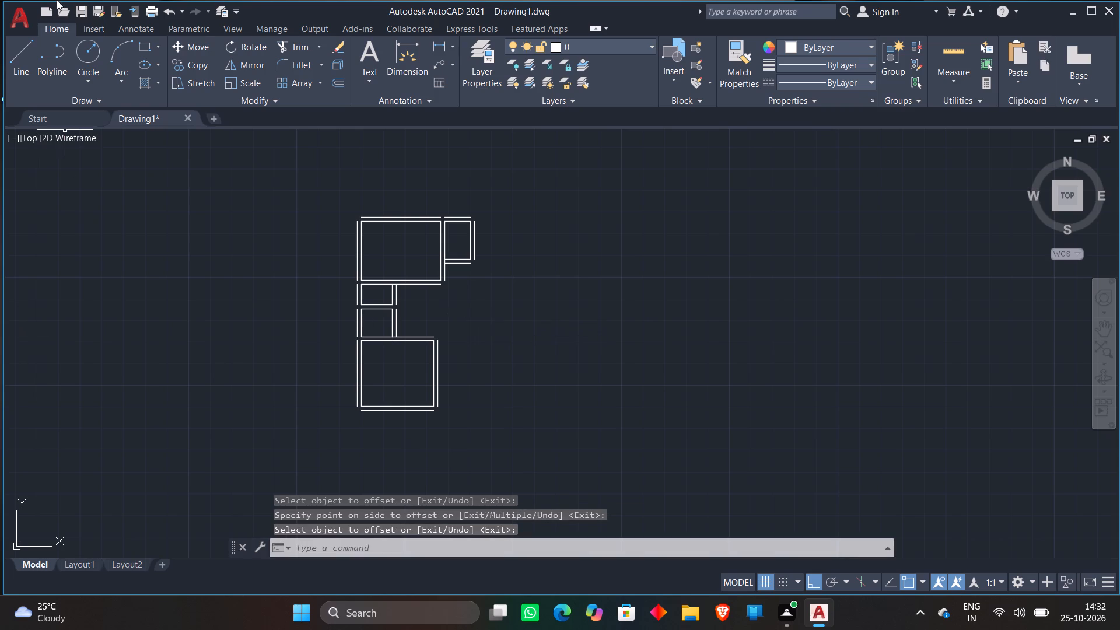
From the lower end of the 14' by 12'8" room's outer right wall line, draw lines 8' right and about 14' up.
click(28, 63)
scroll(436, 415, up, 2)
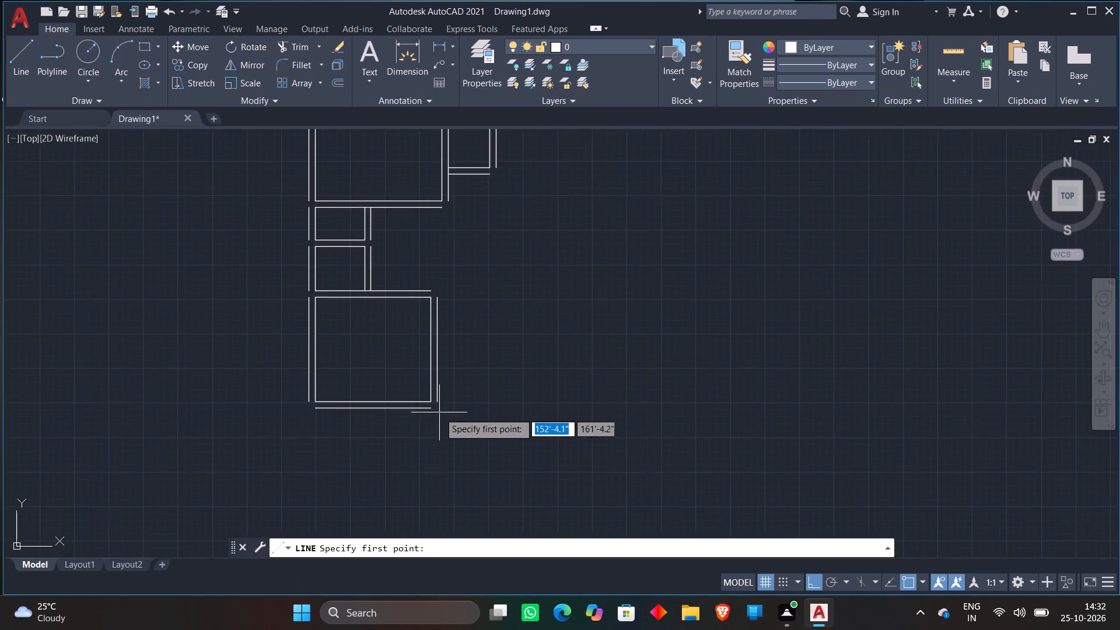
click(440, 400)
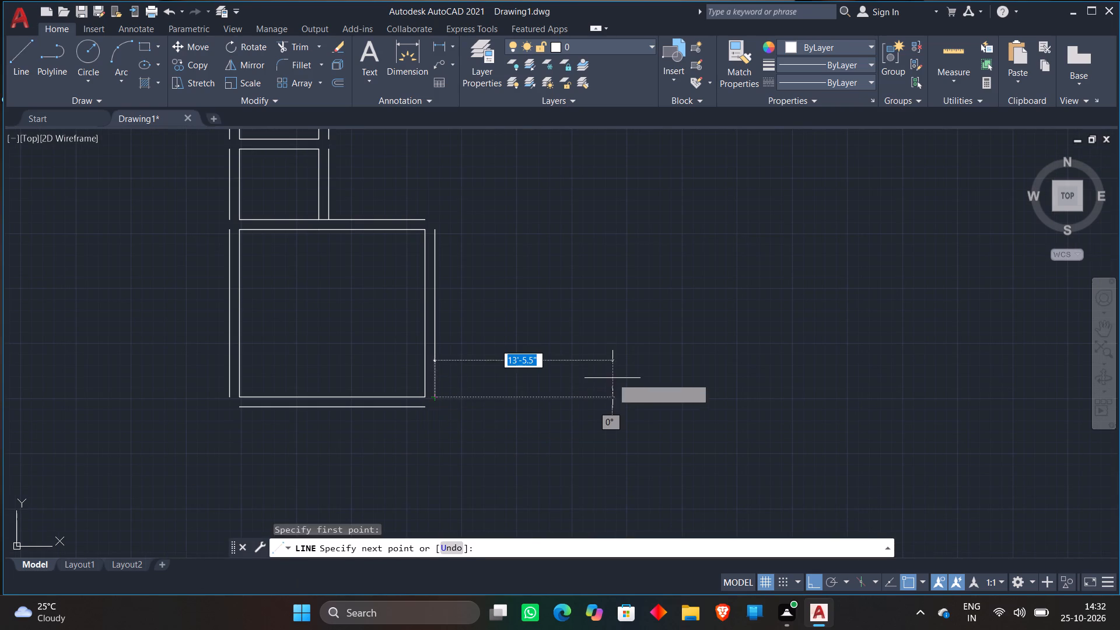
scroll(612, 378, down, 1)
middle_drag(612, 379, 571, 415)
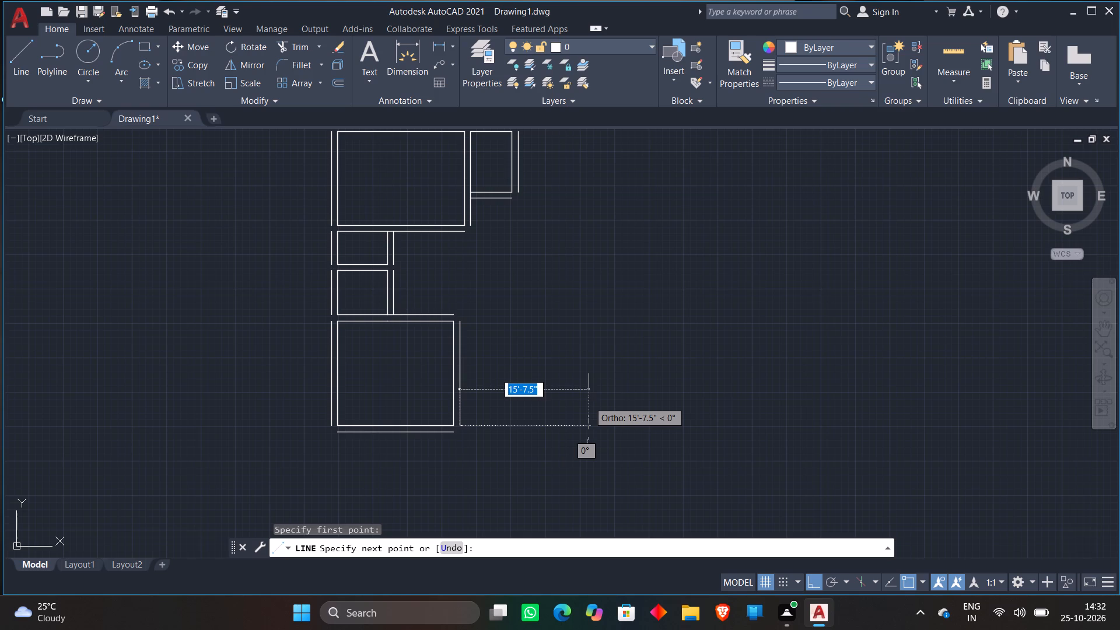
text(8')
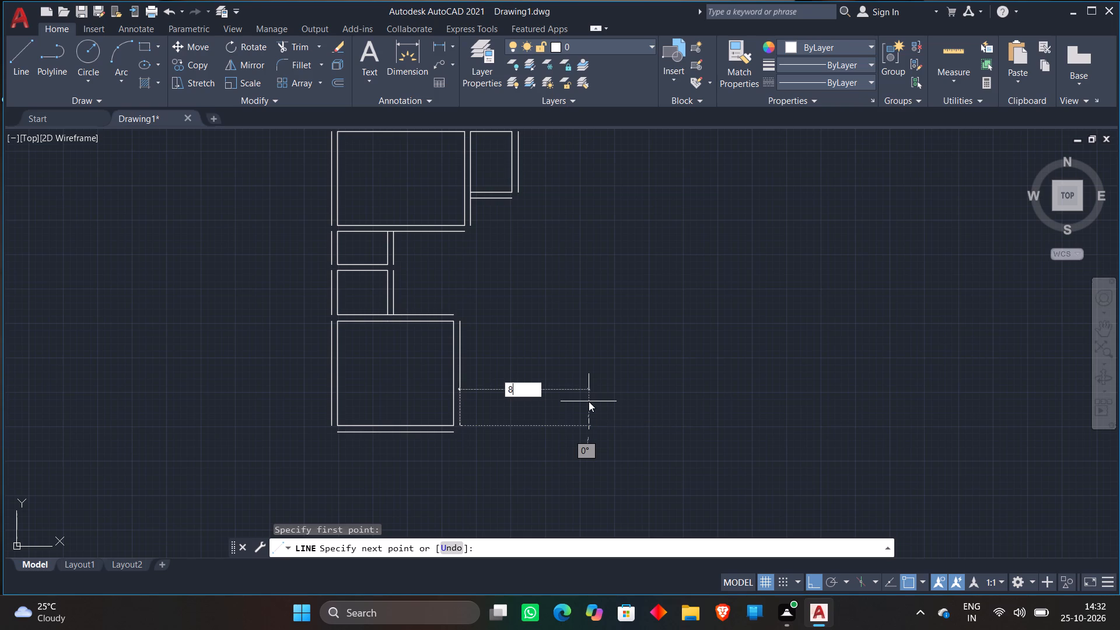
key(Return)
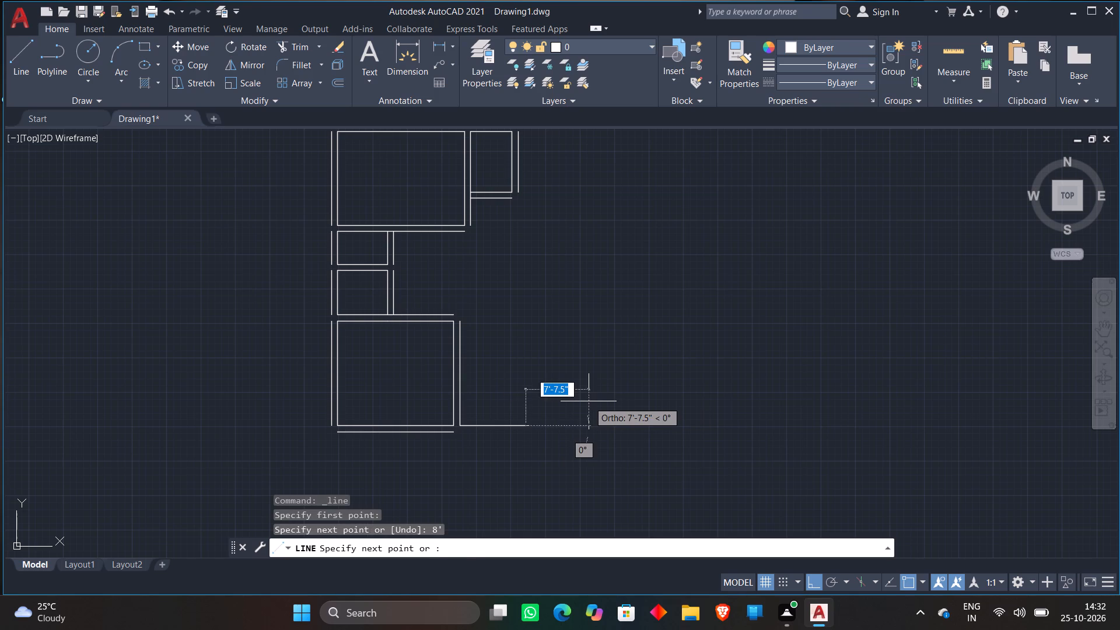
click(519, 309)
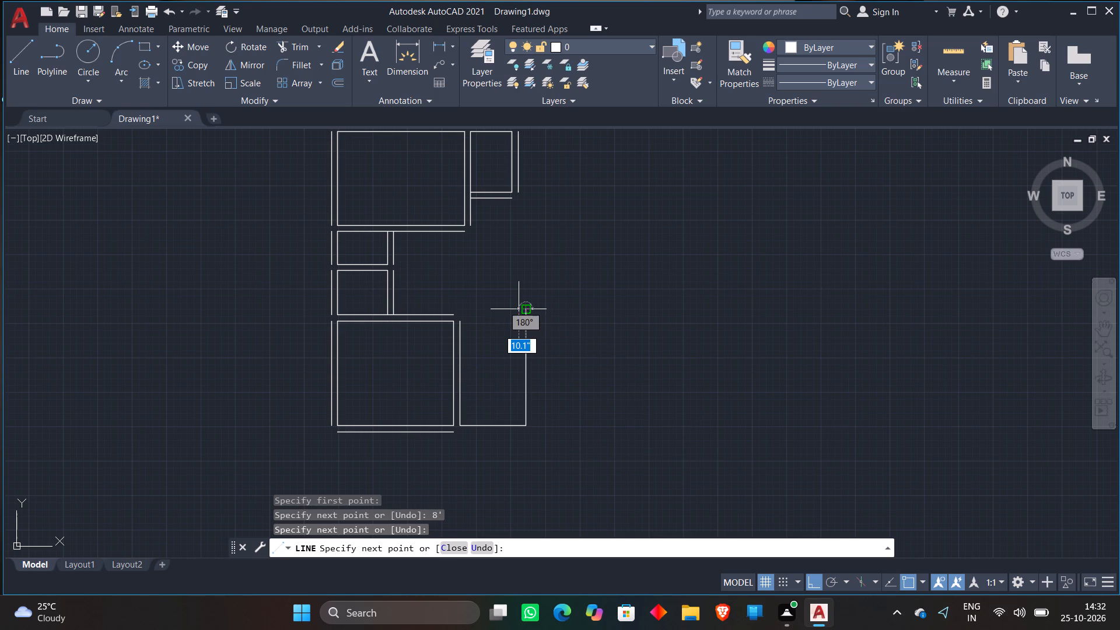
key(space)
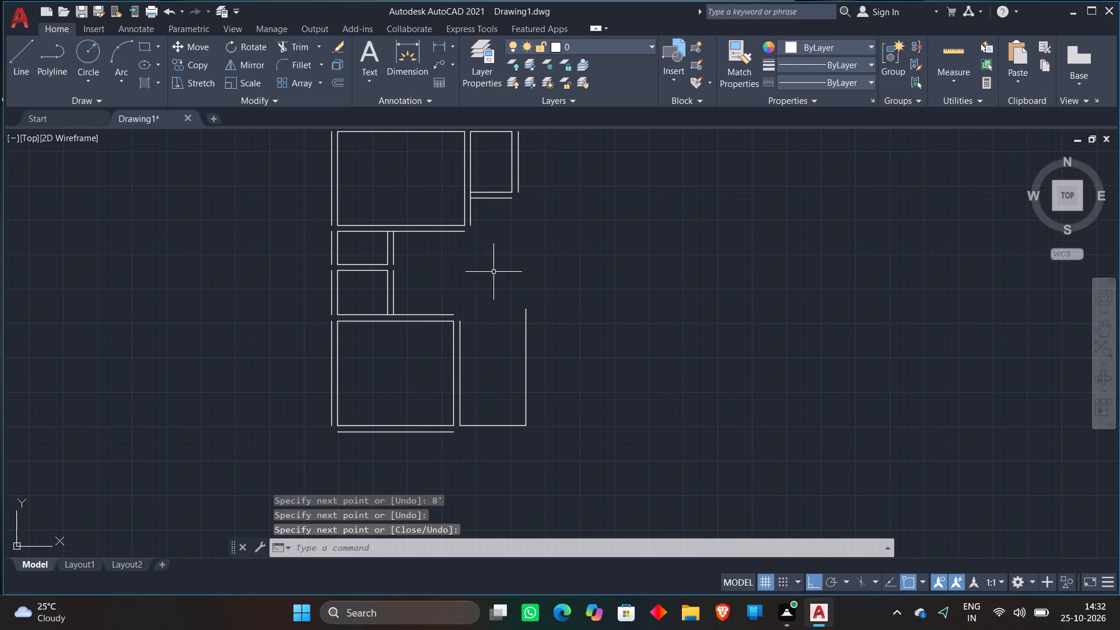
Offset the bottom and right lines of the 8' wide space outward by 9".
key(o)
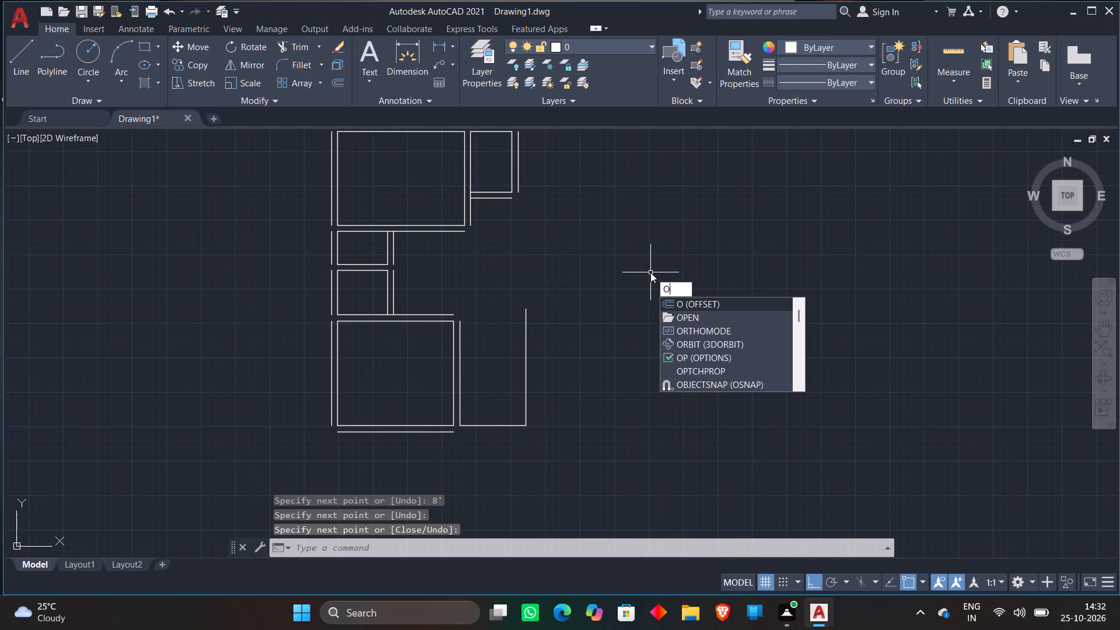
key(Return)
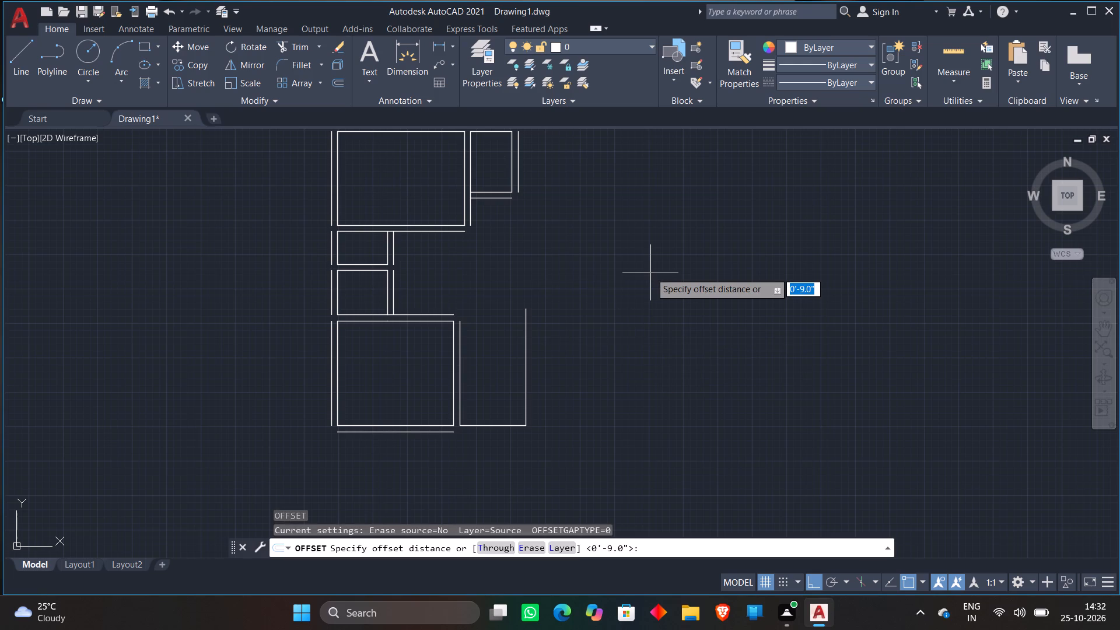
key(Return)
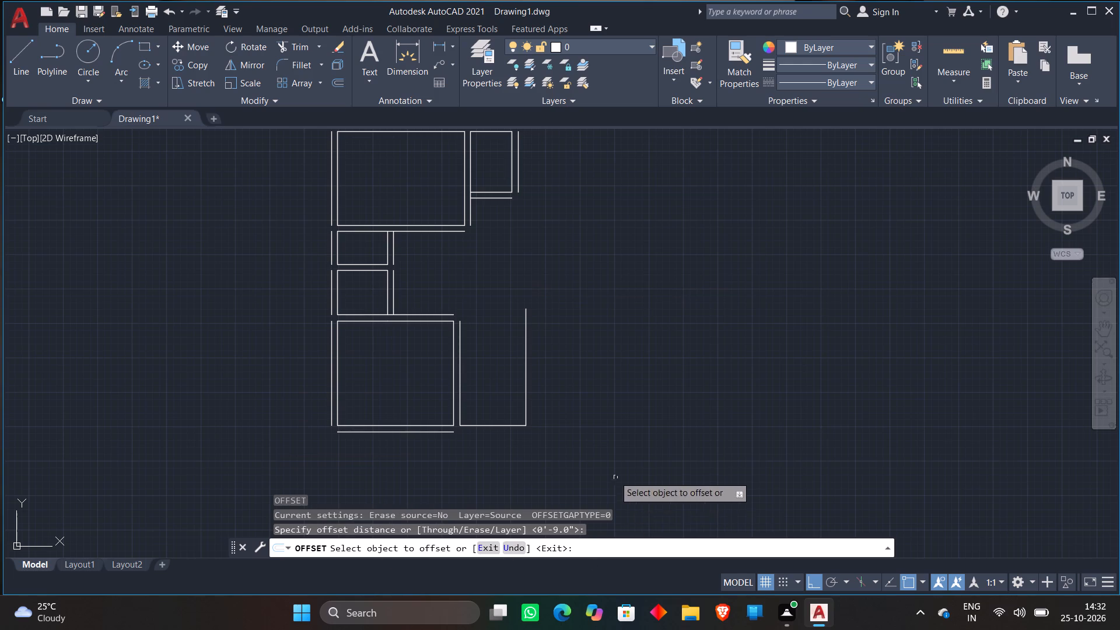
click(491, 426)
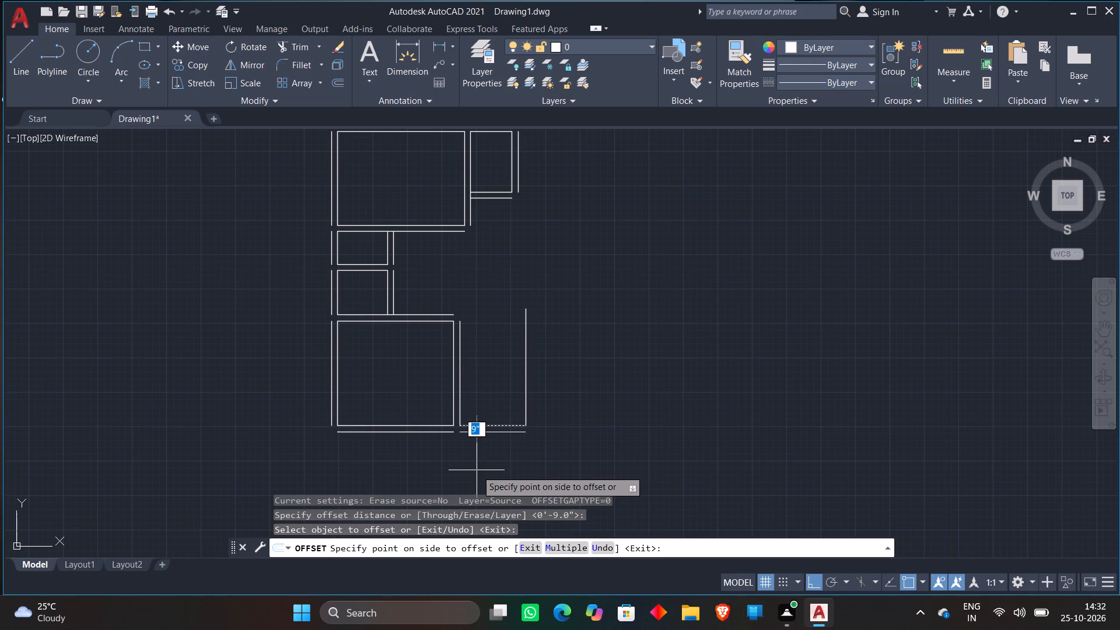
click(477, 470)
click(526, 412)
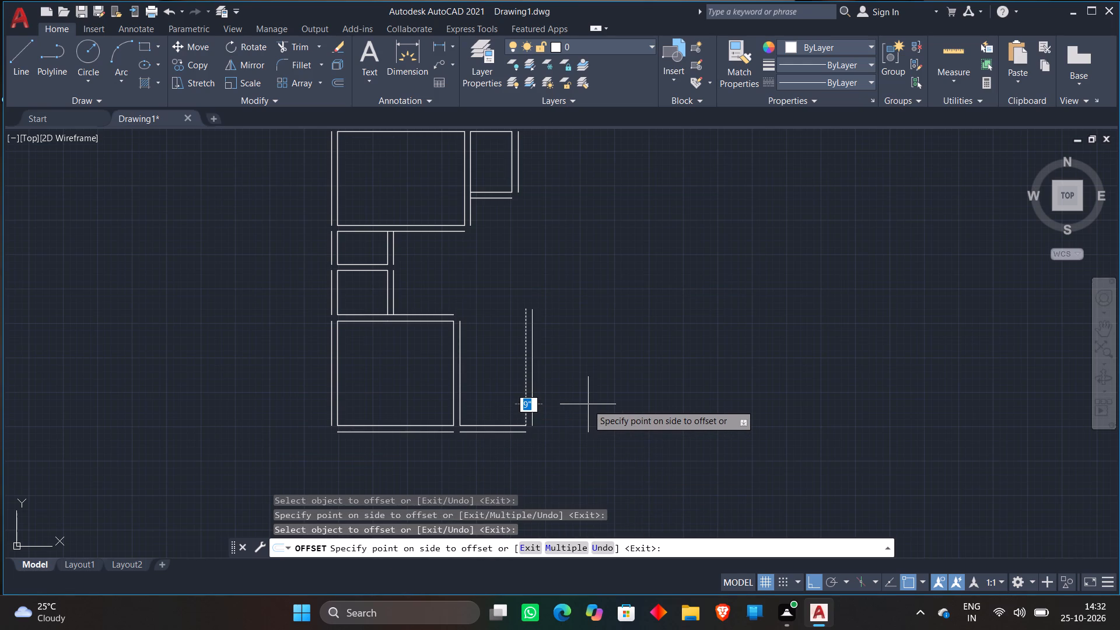
click(588, 404)
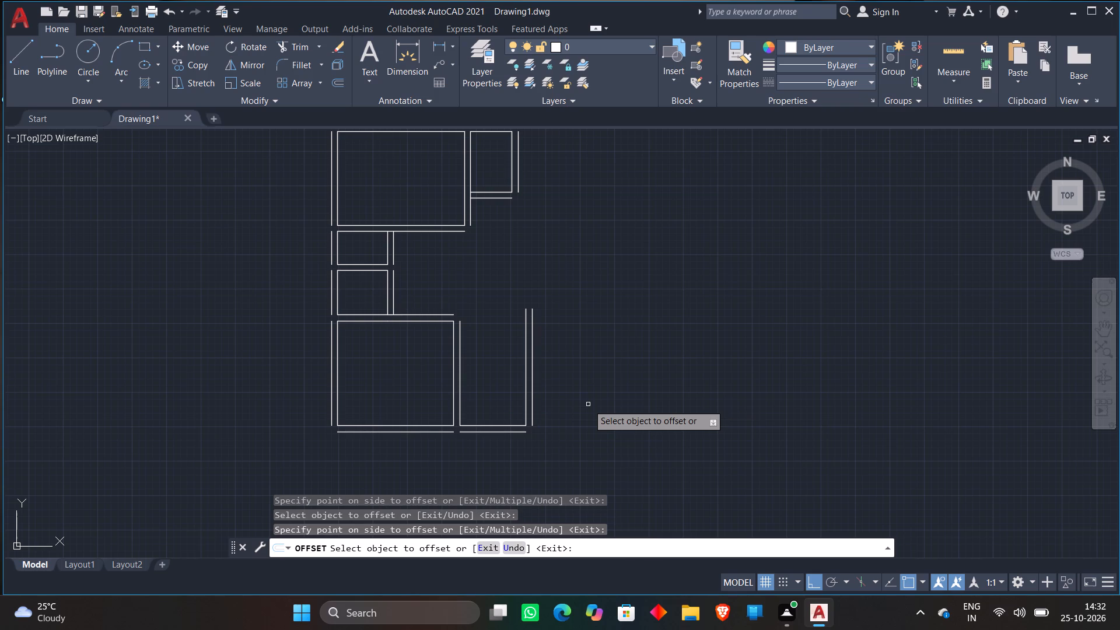
key(space)
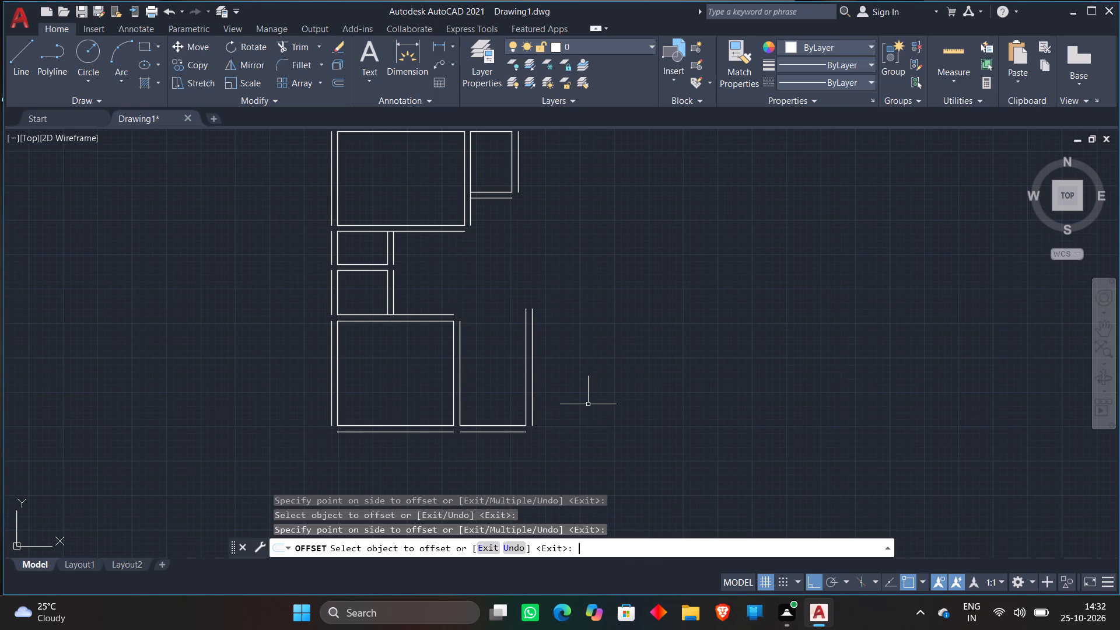
From the lower end of the 8' wide space's outer right wall line, draw lines 10'8" right and 12'8" up.
scroll(588, 404, down, 1)
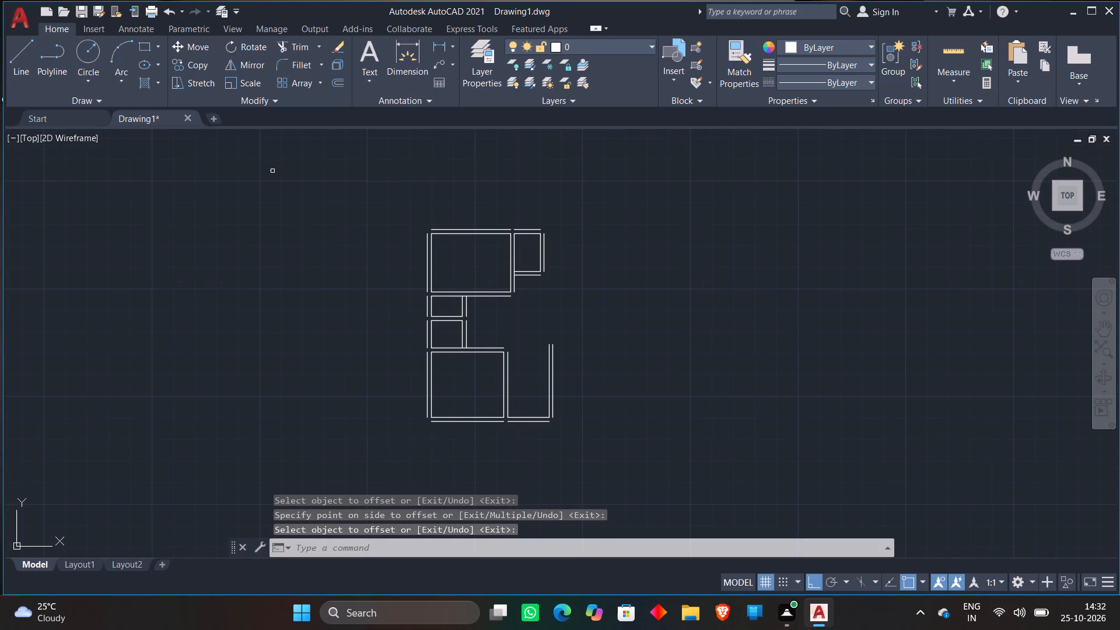
click(8, 67)
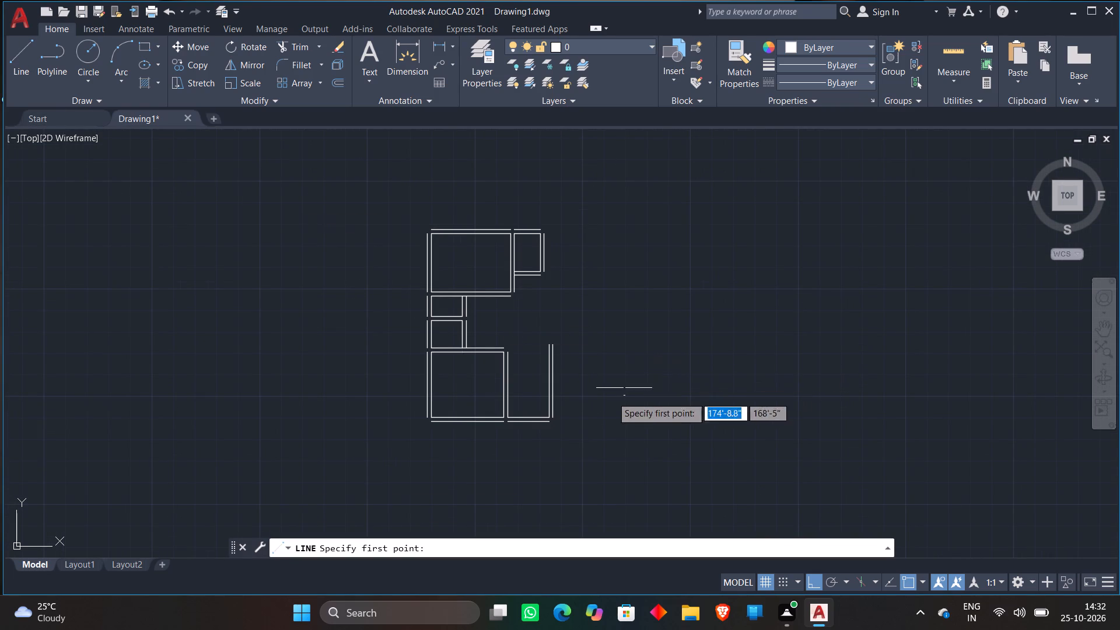
middle_drag(597, 409, 509, 376)
scroll(508, 366, up, 2)
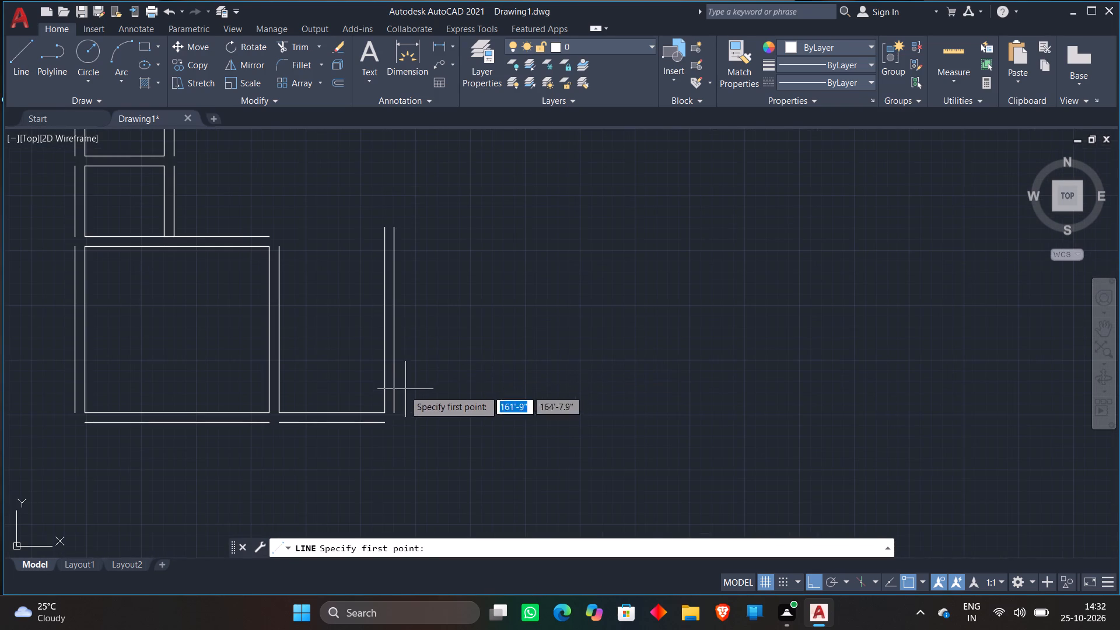
click(397, 408)
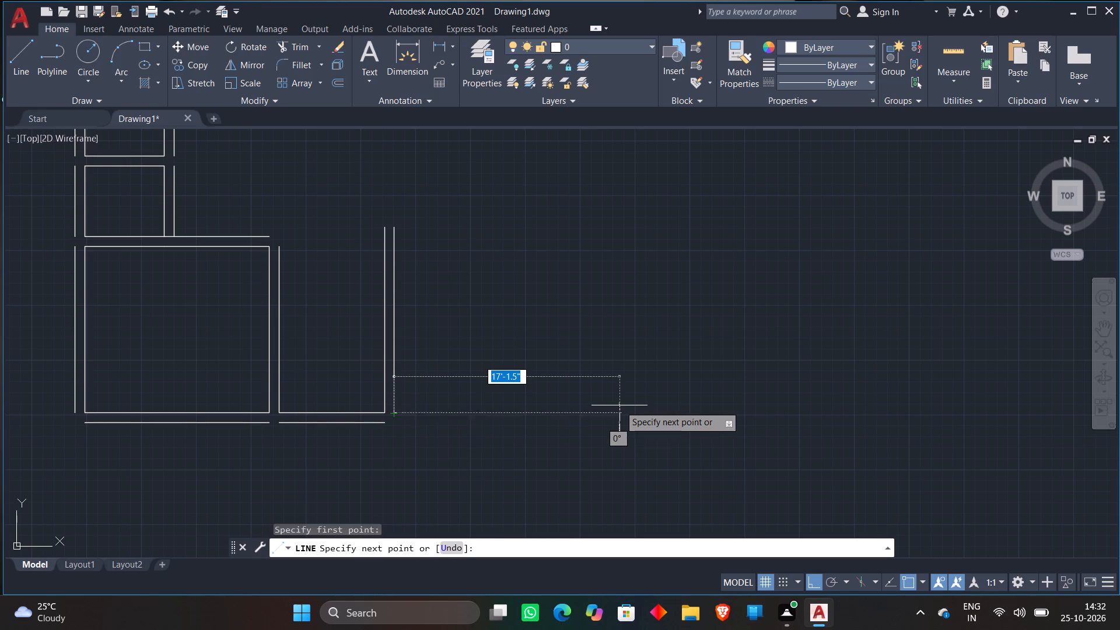
text(10')
key(8)
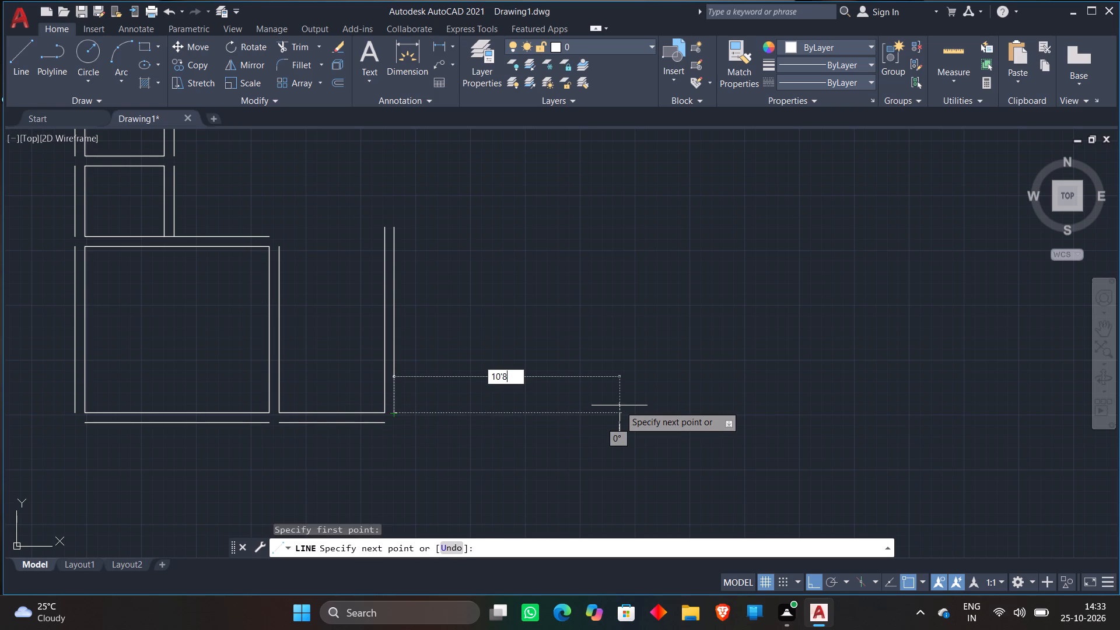
key(shift+quotedbl)
key(Return)
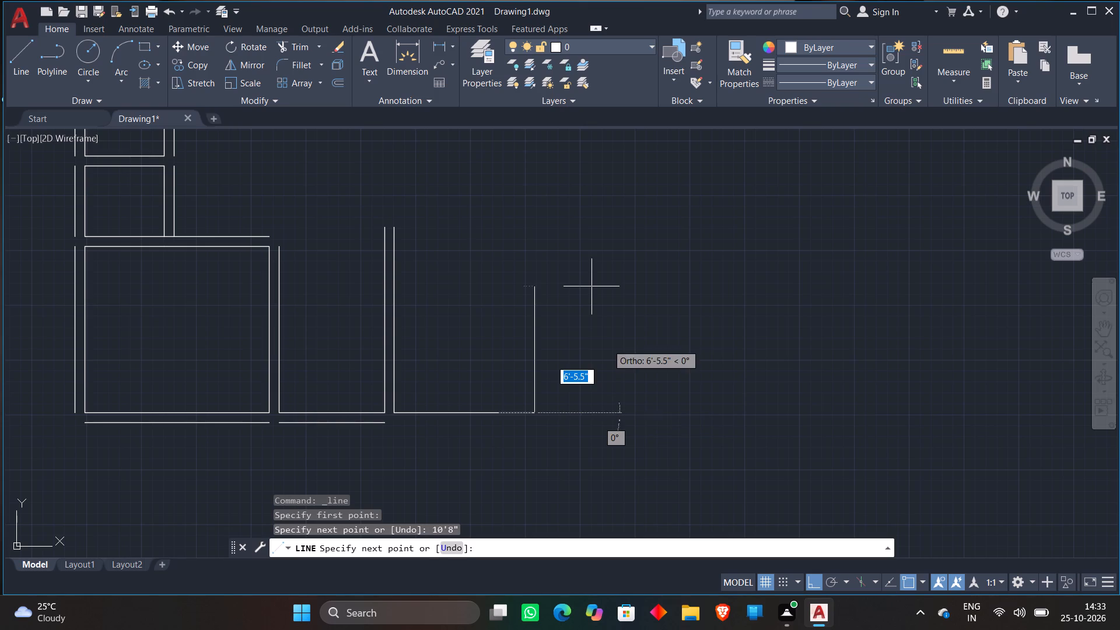
scroll(574, 256, down, 1)
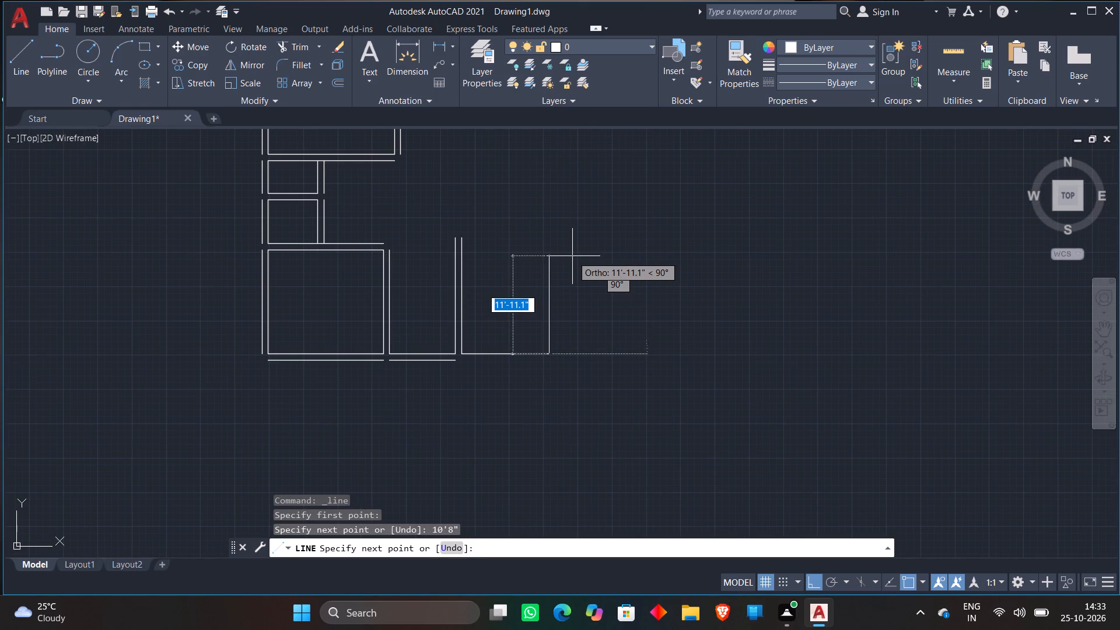
text(12'8")
key(Return)
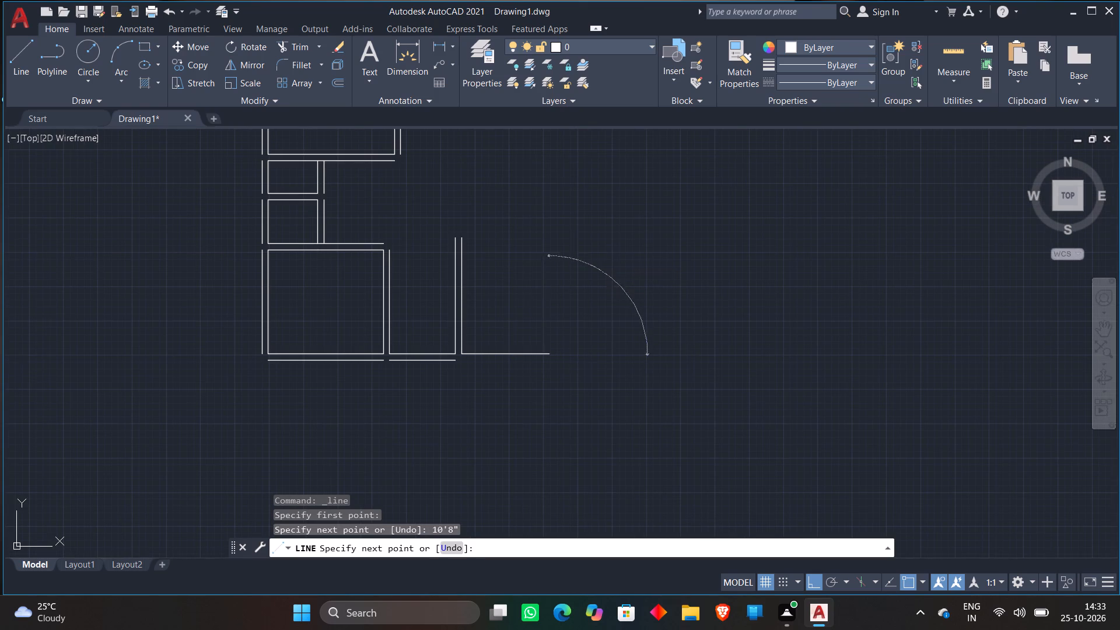
key(space)
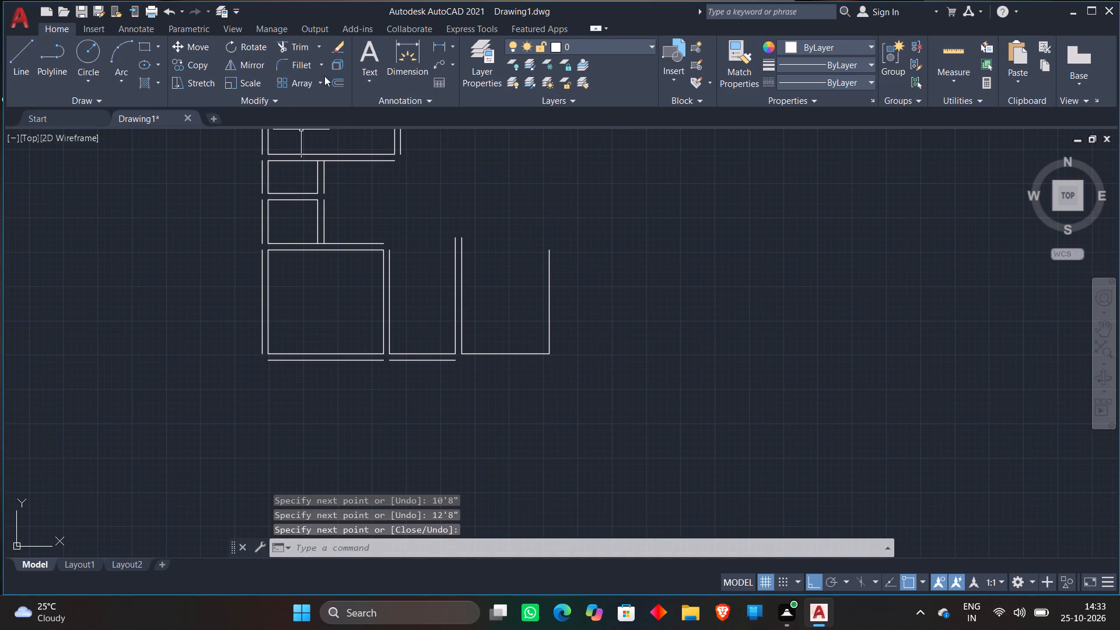
Offset the bottom and right lines of the 10'8" by 12'8" room outward by 9".
click(337, 76)
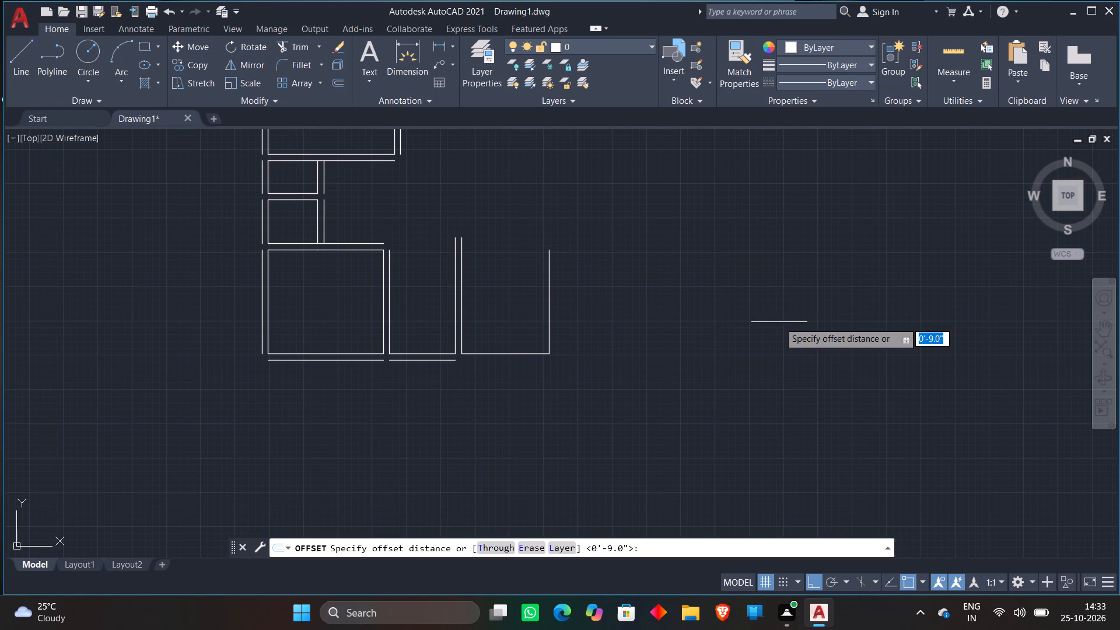
key(Return)
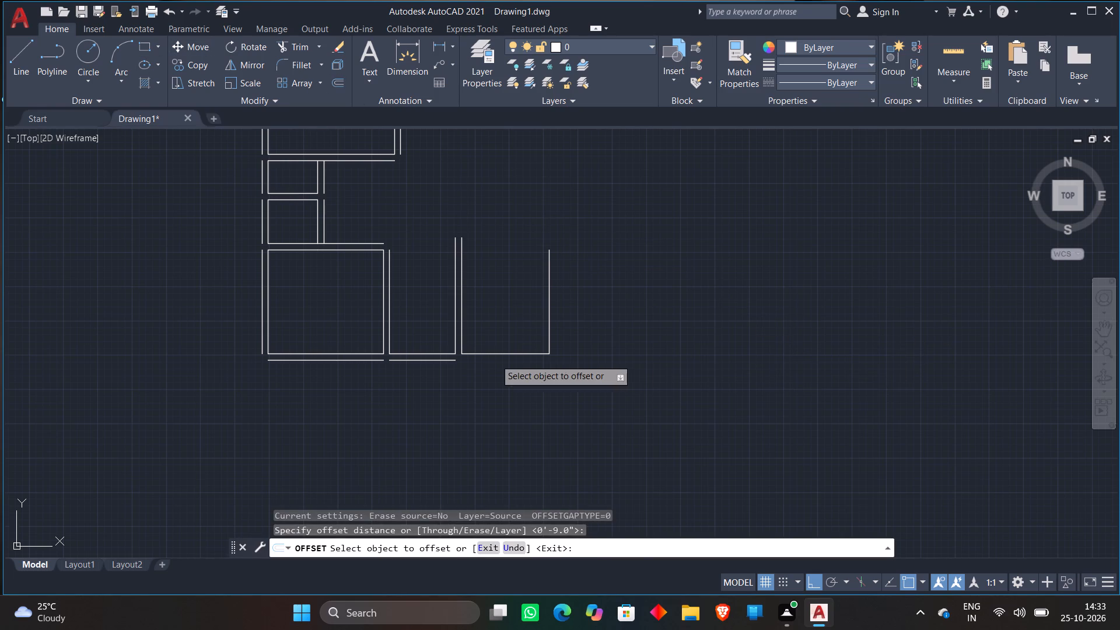
click(494, 355)
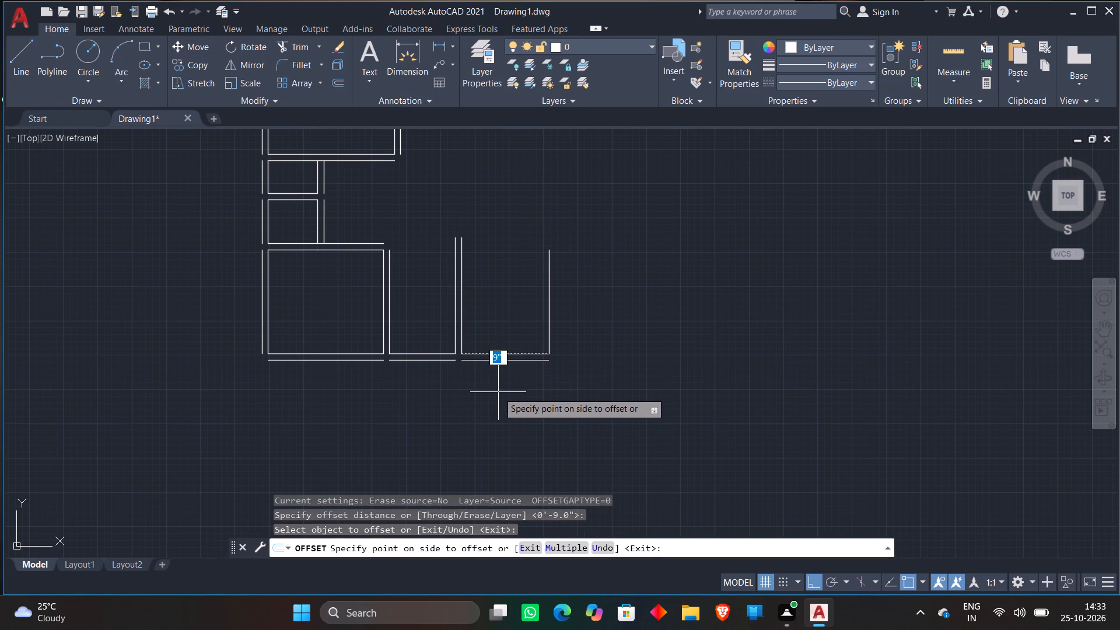
click(498, 392)
click(548, 340)
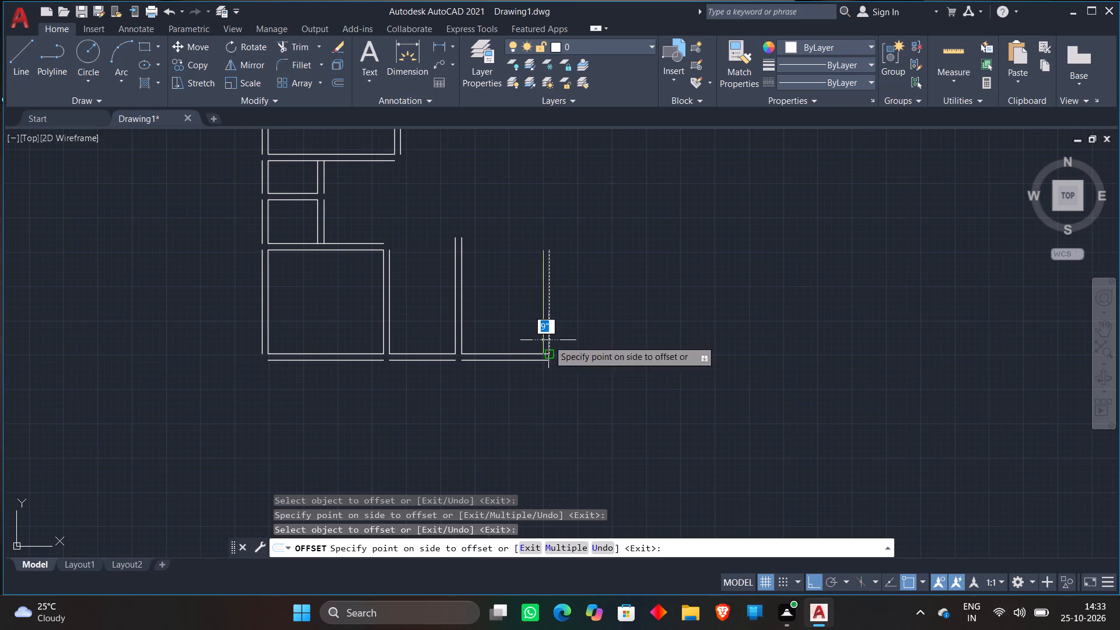
click(616, 337)
scroll(642, 288, down, 2)
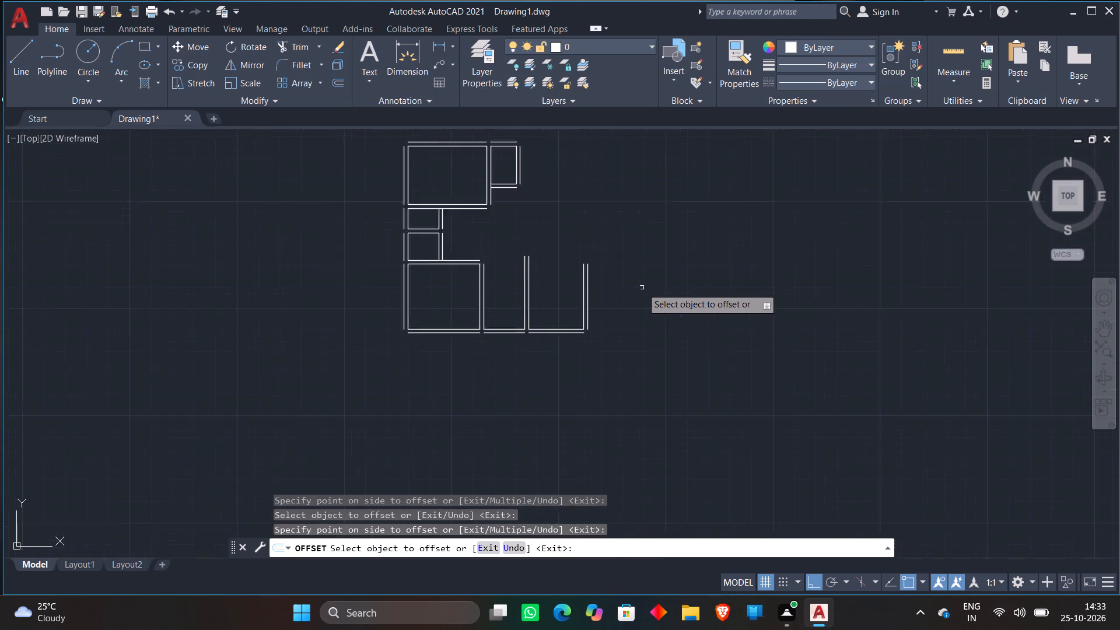
middle_drag(640, 289, 479, 439)
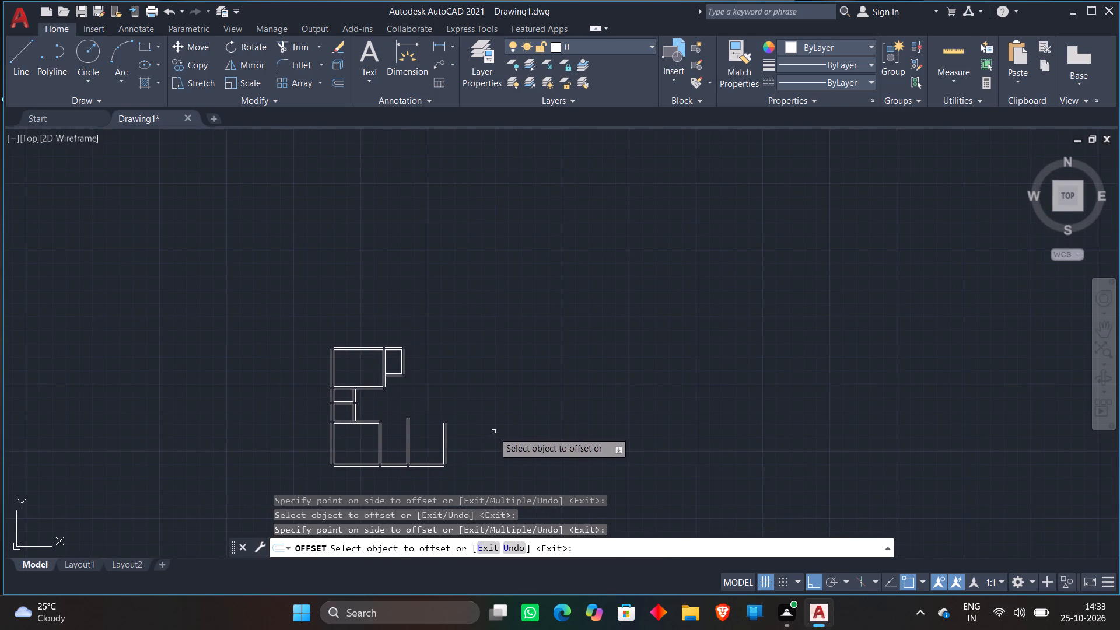
key(space)
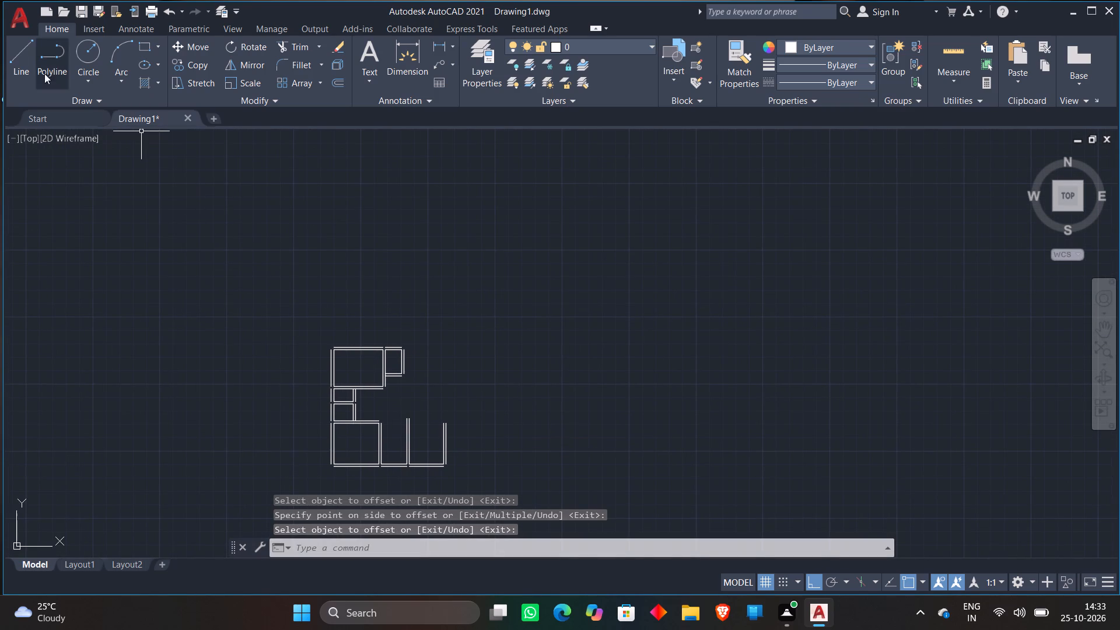
Draw a horizontal line from the upper end of the 14' by 12'8" room's outer right wall line, rightward past the 10'8" by 12'8" room.
click(29, 66)
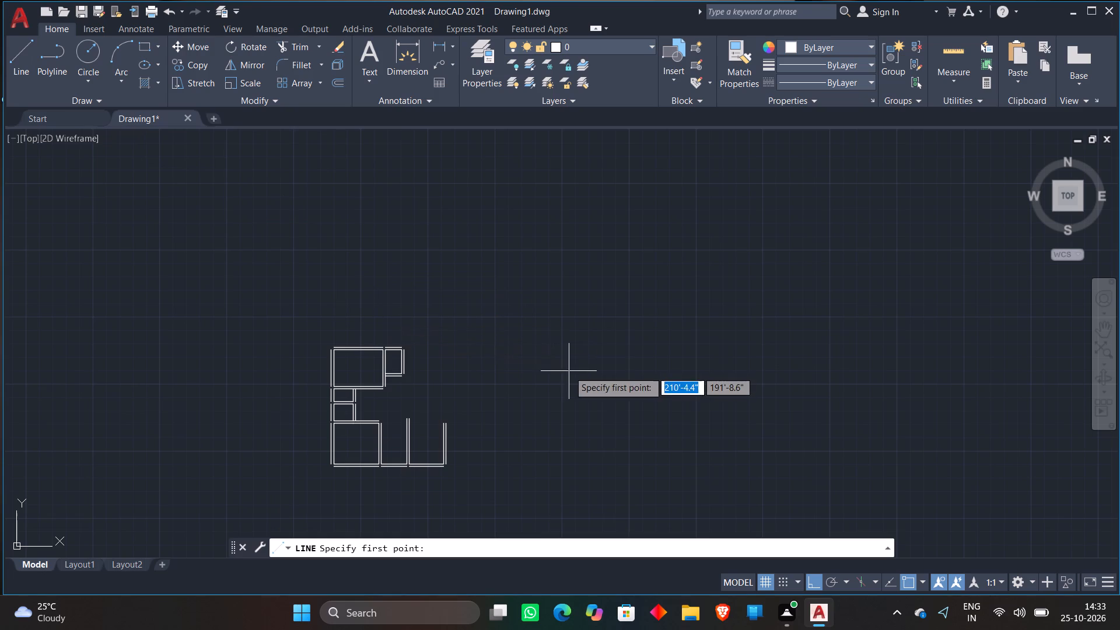
scroll(562, 372, up, 2)
middle_drag(556, 373, 724, 223)
scroll(356, 335, up, 1)
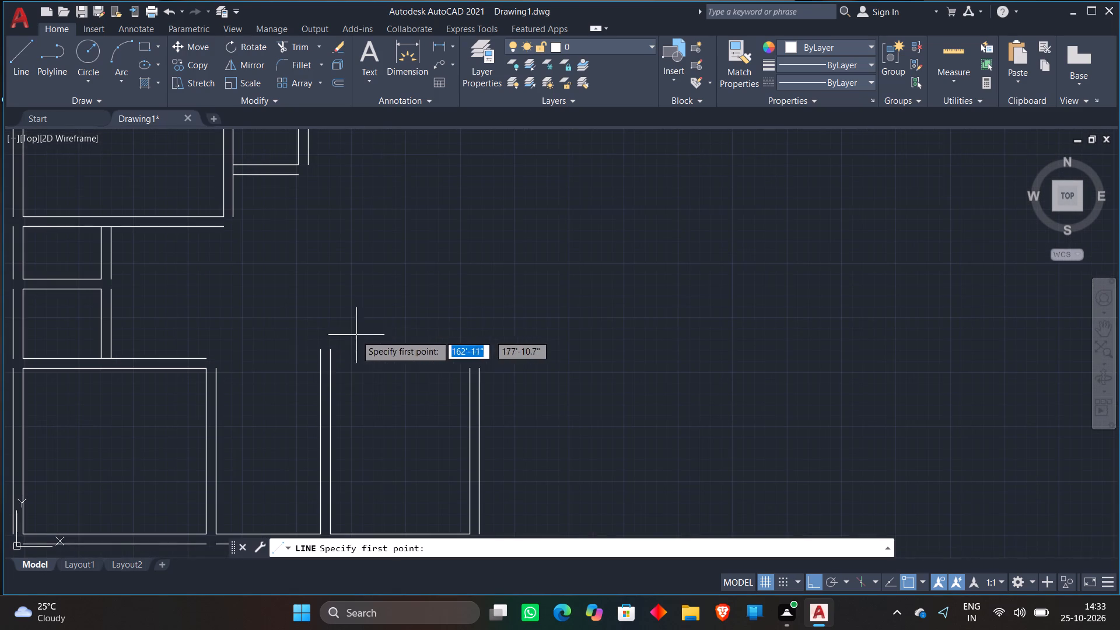
click(220, 368)
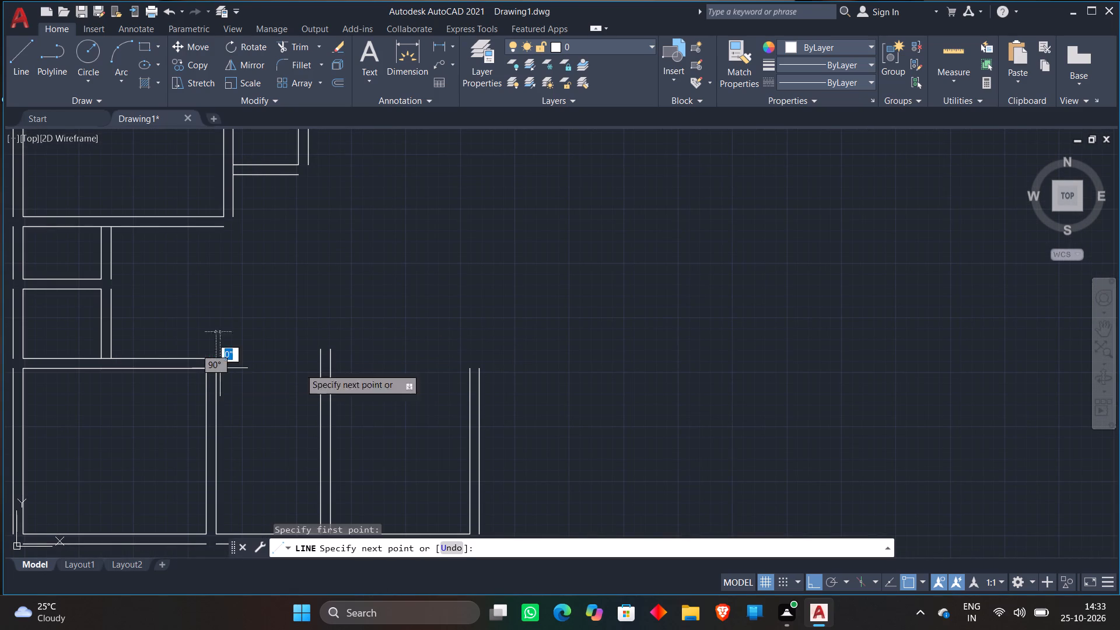
click(823, 355)
key(space)
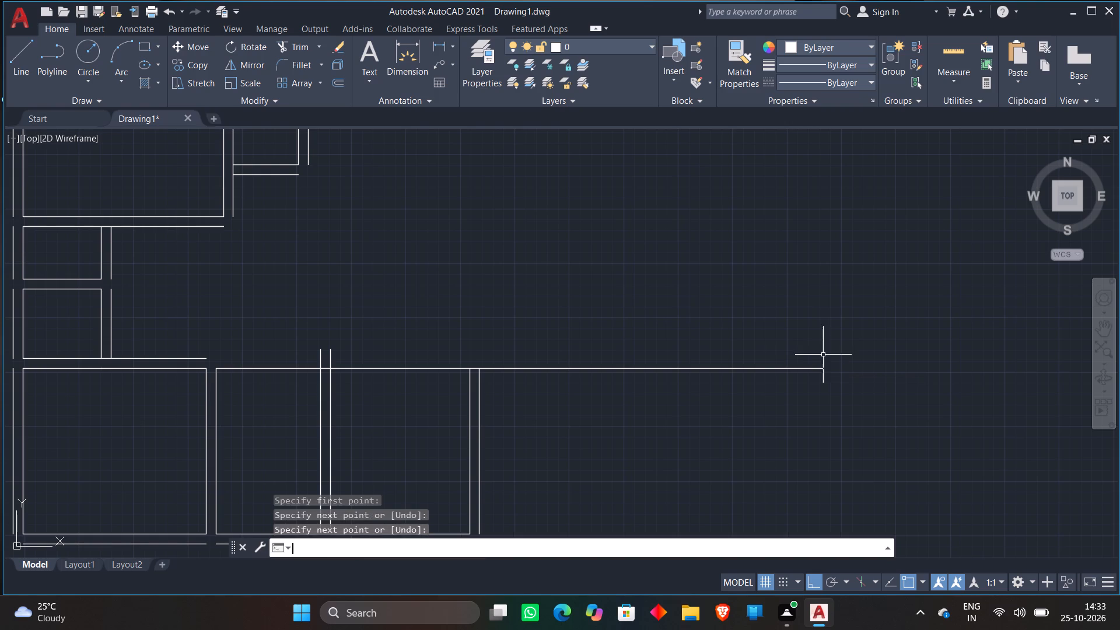
Offset the long horizontal line above the 8' wide space and 10'8" room upward by 9".
click(344, 80)
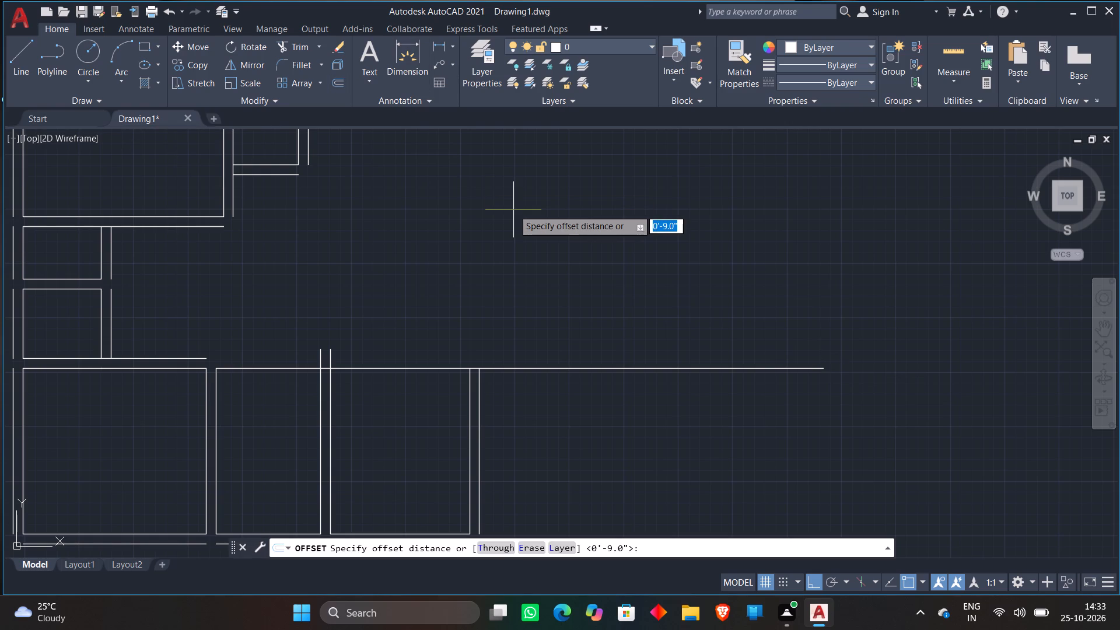
key(Return)
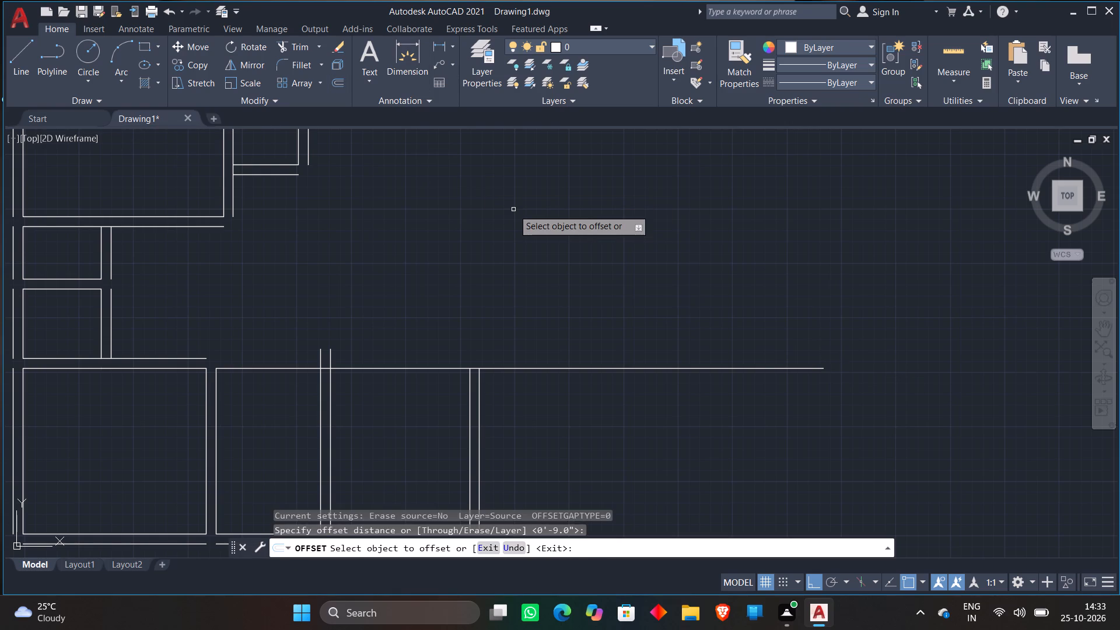
scroll(513, 209, down, 1)
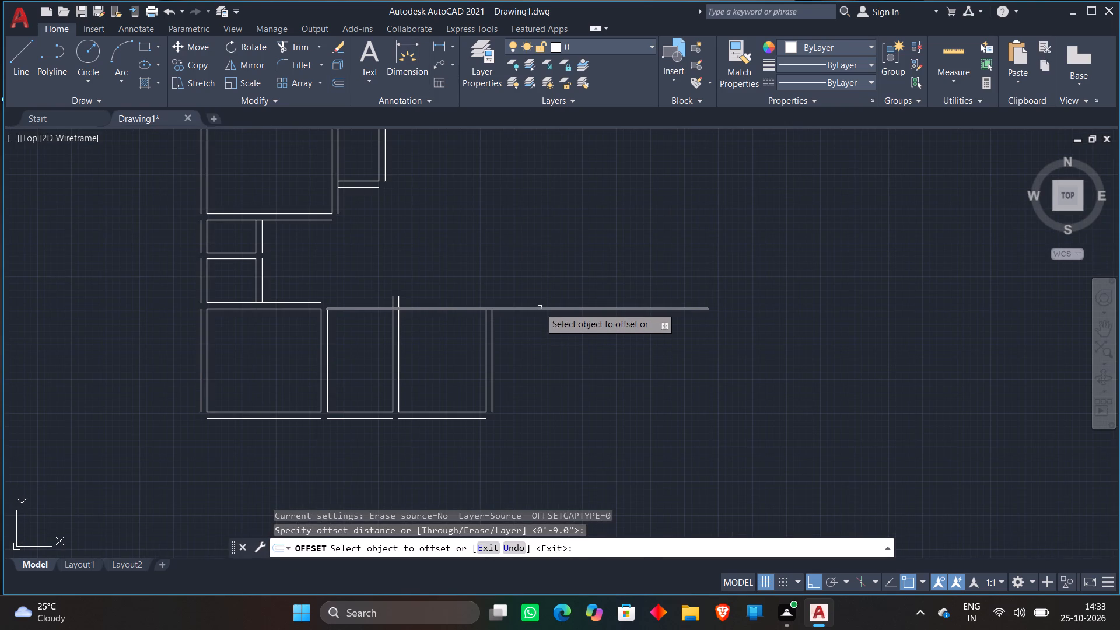
click(540, 307)
click(555, 246)
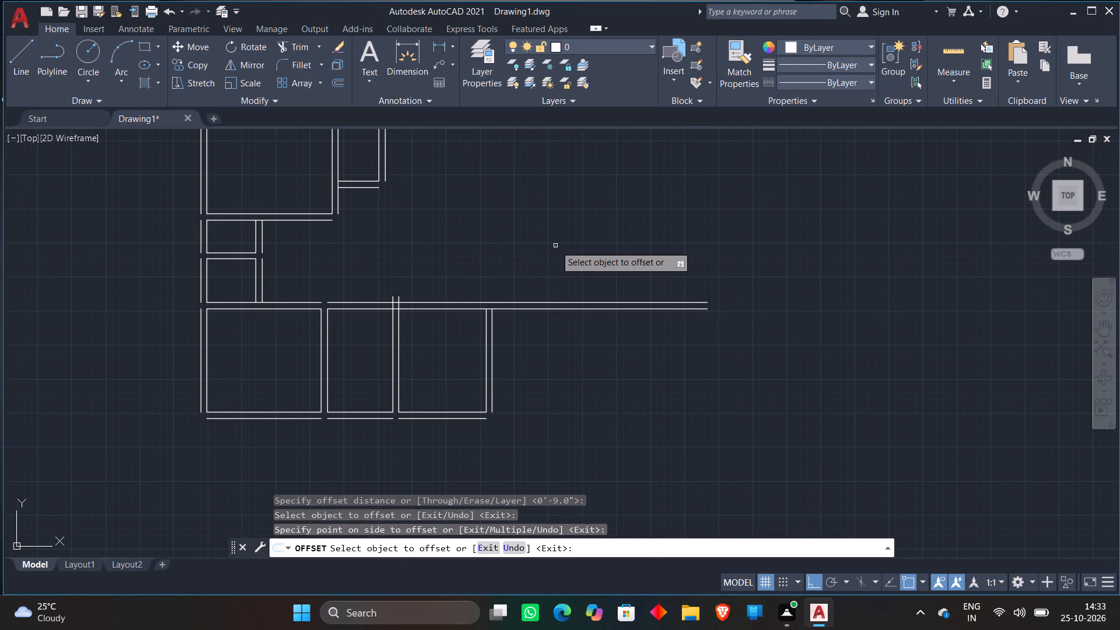
key(space)
Trim the wall junction between the 8' wide space and the 10'8" room, removing the vertical line ends and the lower horizontal piece between them.
scroll(325, 279, up, 1)
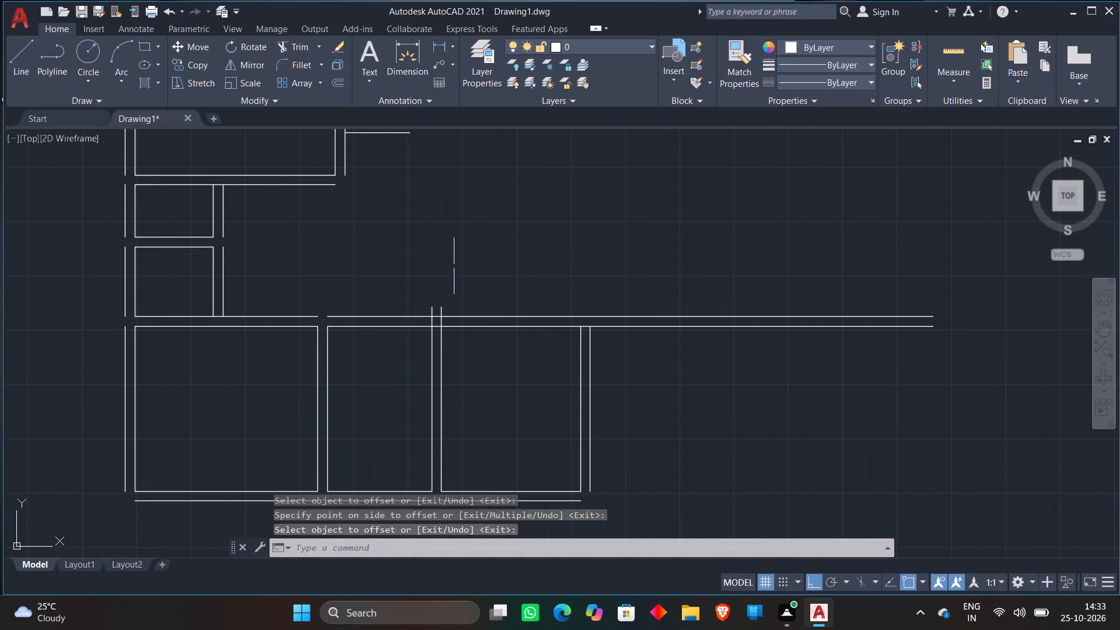
click(293, 45)
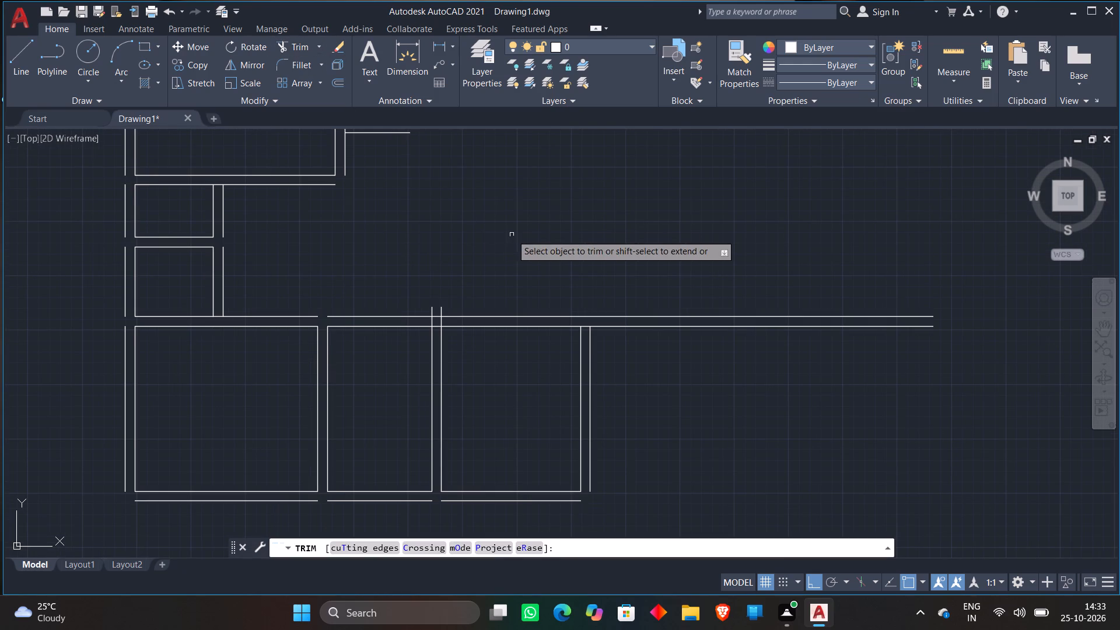
middle_drag(448, 274, 506, 225)
scroll(494, 261, up, 2)
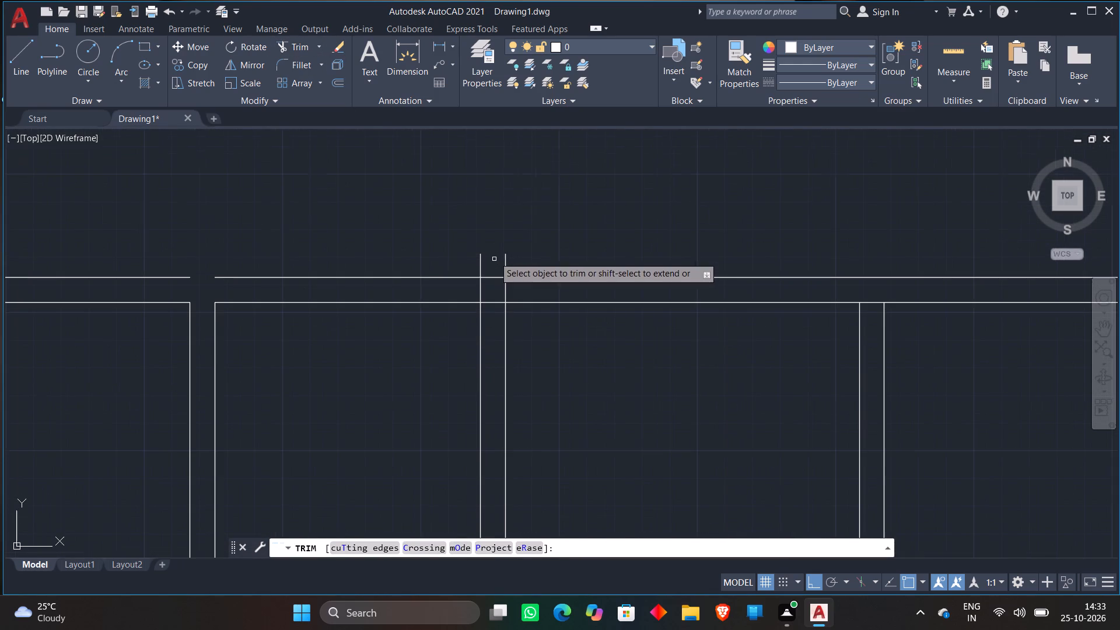
click(439, 269)
click(570, 265)
click(460, 293)
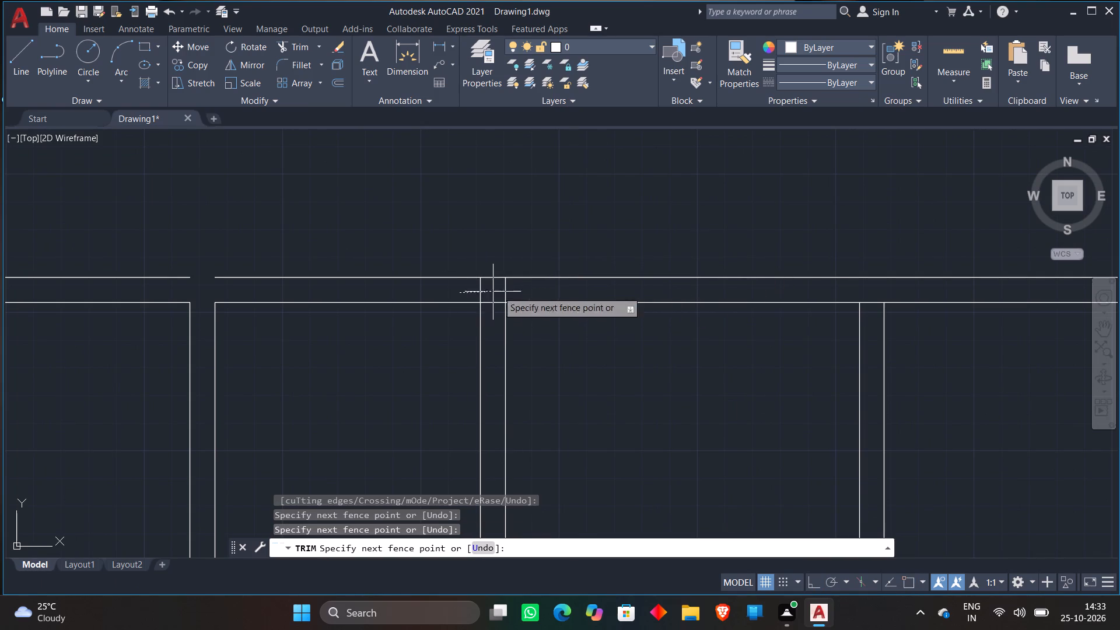
click(538, 288)
click(482, 303)
click(489, 300)
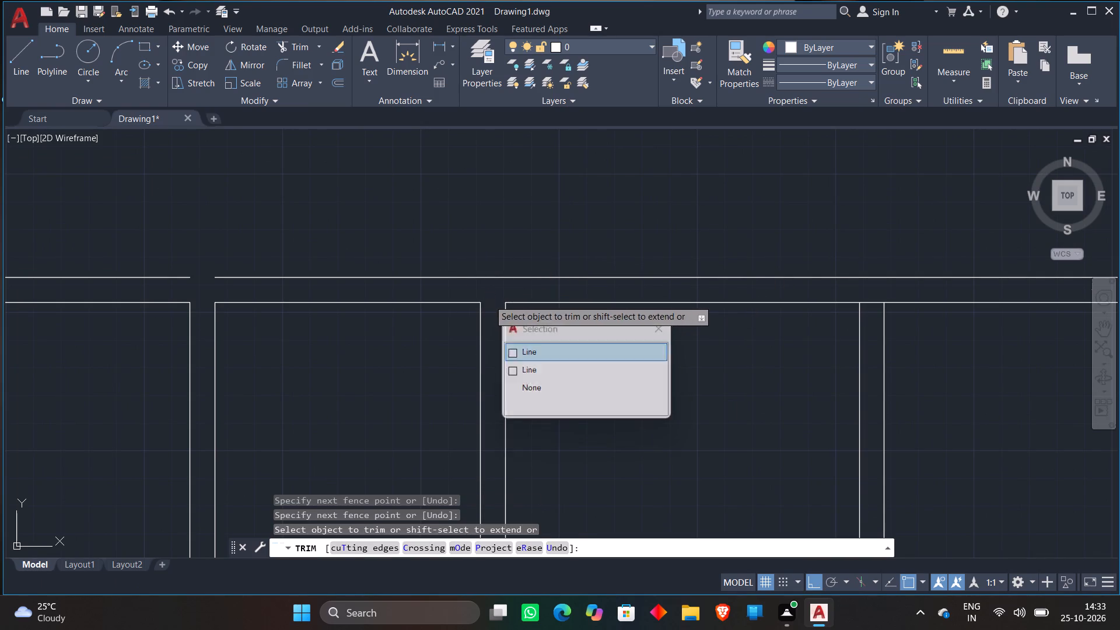
click(493, 309)
key(space)
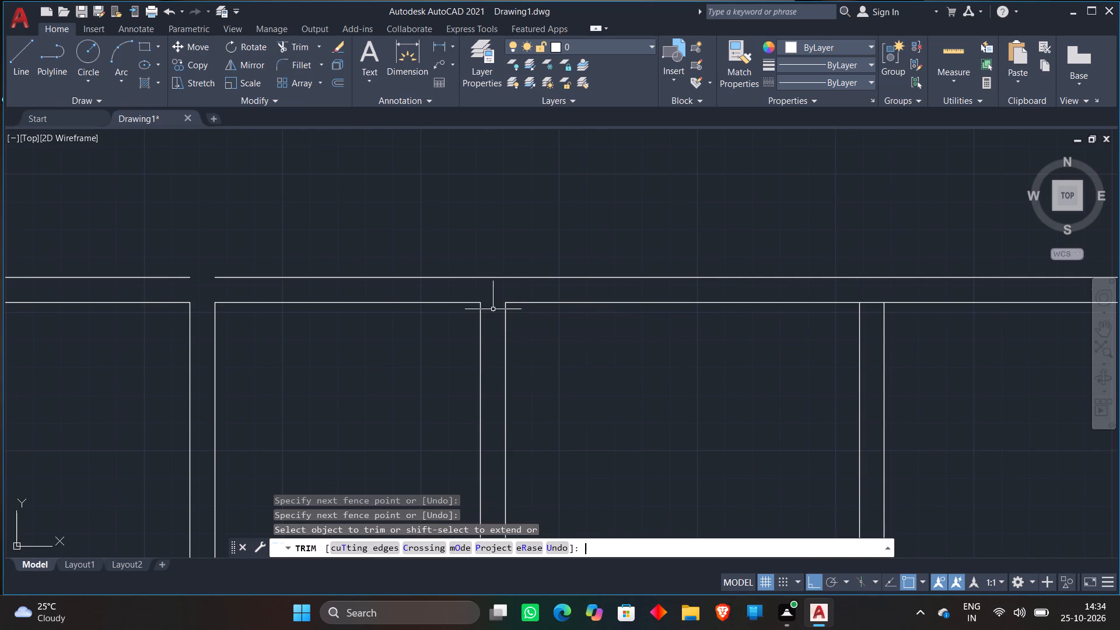
Extend the 10'8" room's inner right wall line up to the upper horizontal wall line.
scroll(585, 217, down, 2)
middle_drag(717, 221, 496, 262)
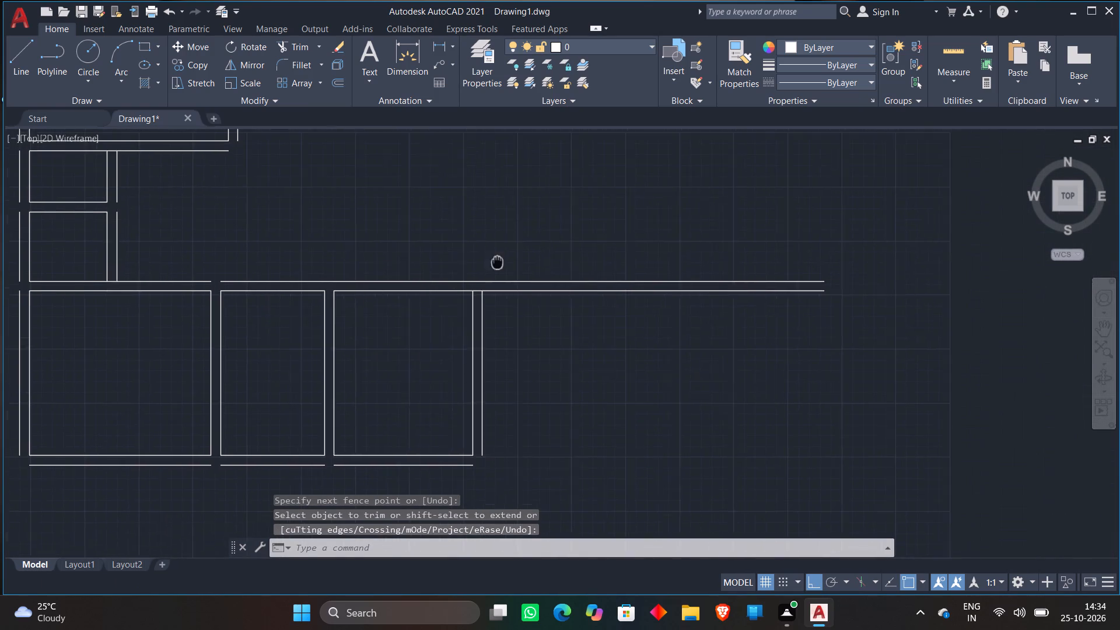
middle_drag(496, 262, 478, 267)
scroll(568, 269, up, 1)
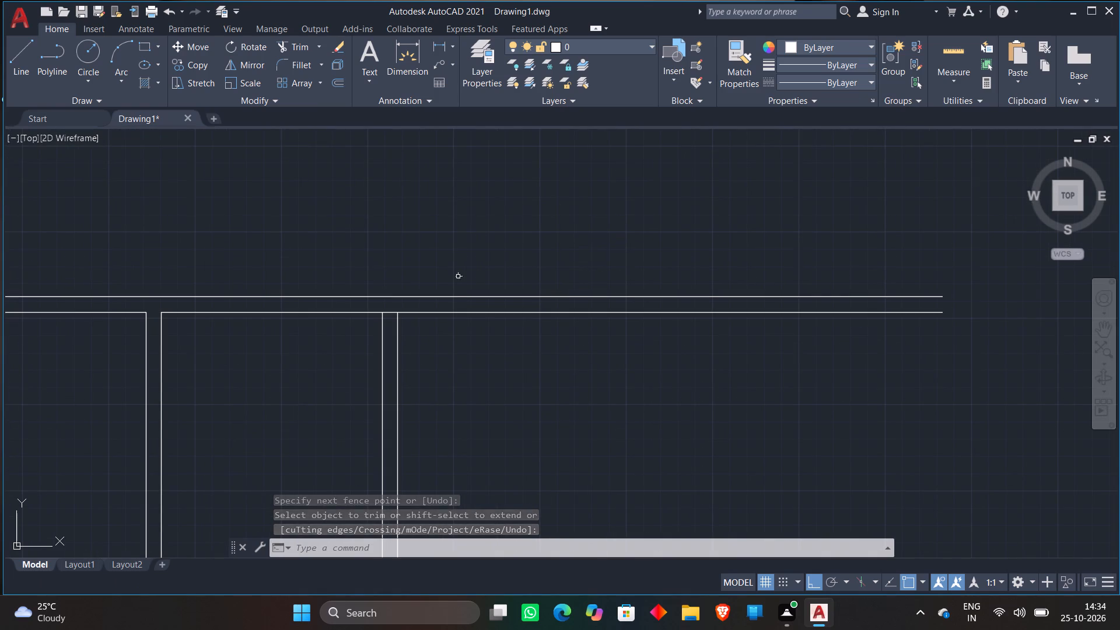
click(320, 48)
click(301, 100)
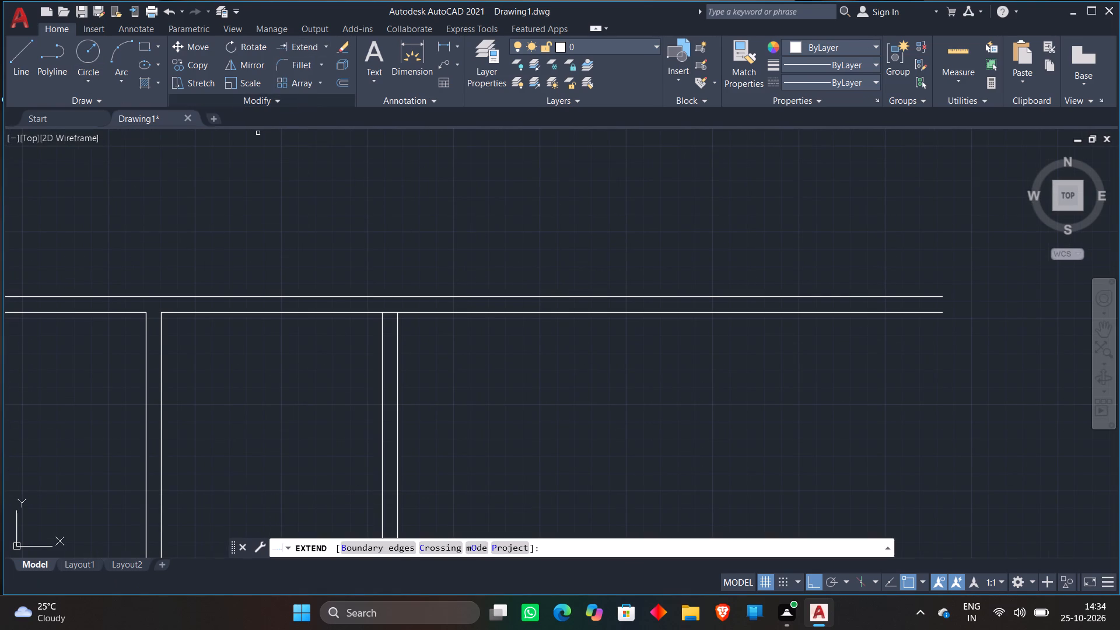
click(383, 322)
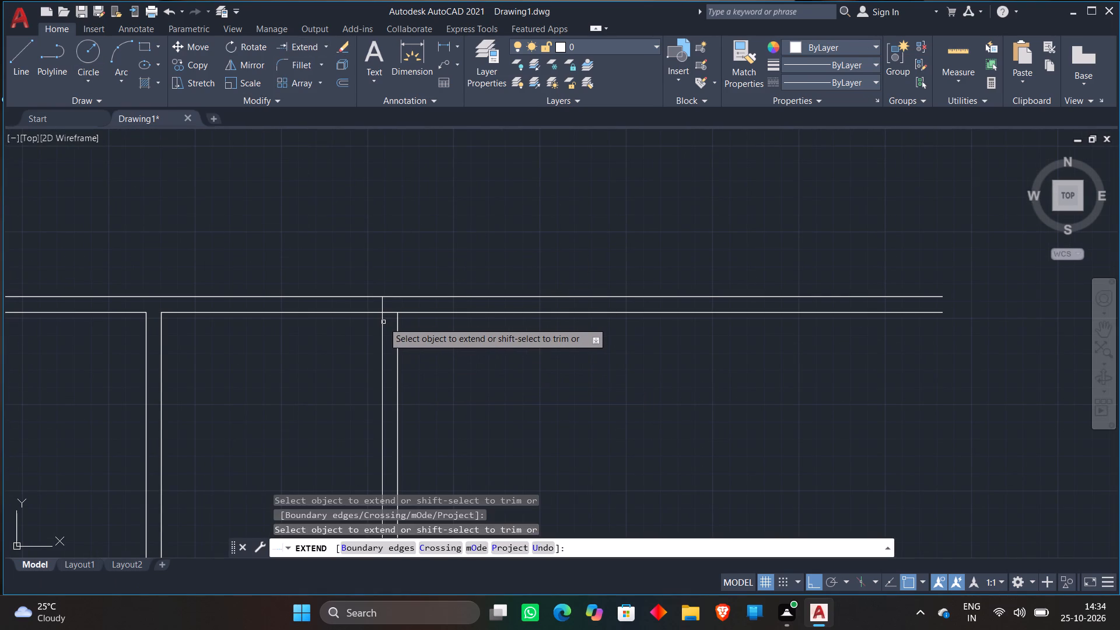
key(space)
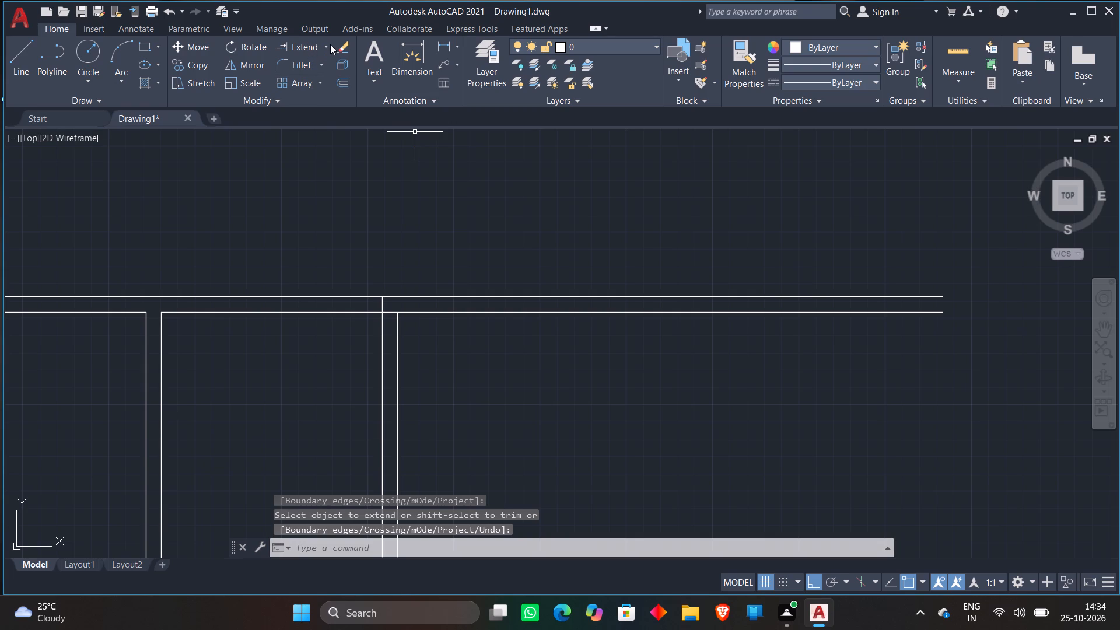
Trim the lower horizontal wall line between the 10'8" room's inner and outer right wall lines.
click(328, 45)
click(318, 65)
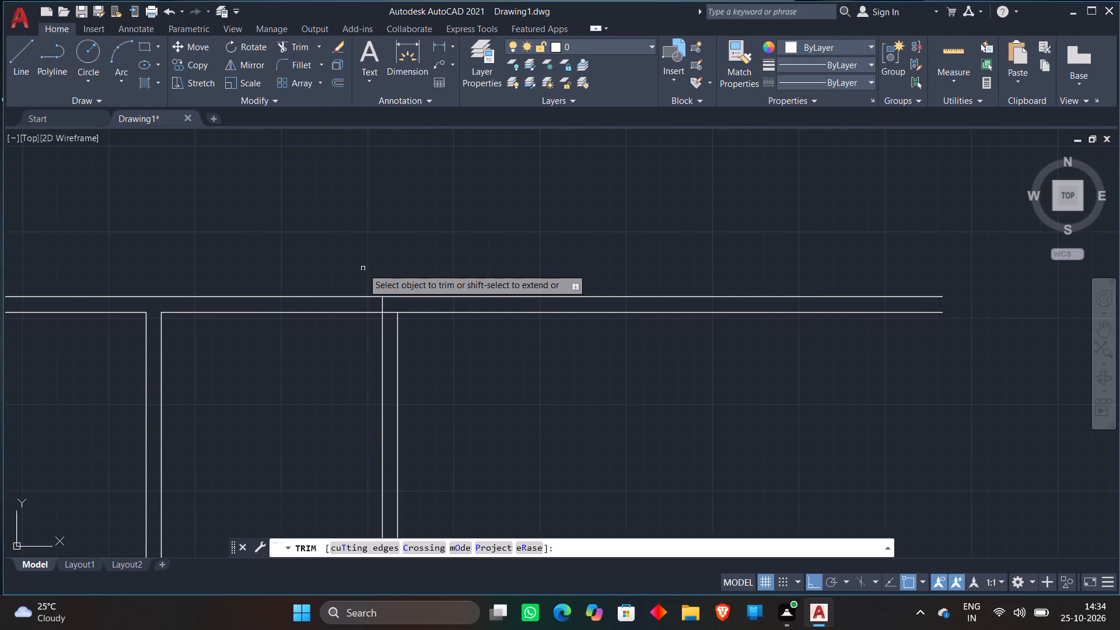
scroll(362, 267, up, 2)
click(430, 404)
click(430, 369)
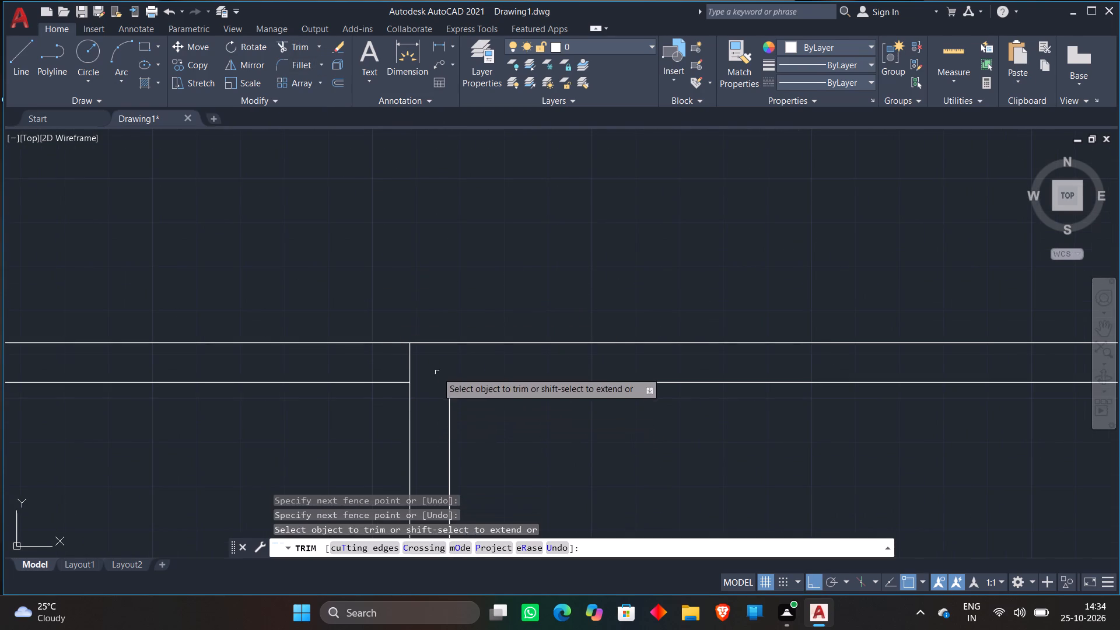
key(space)
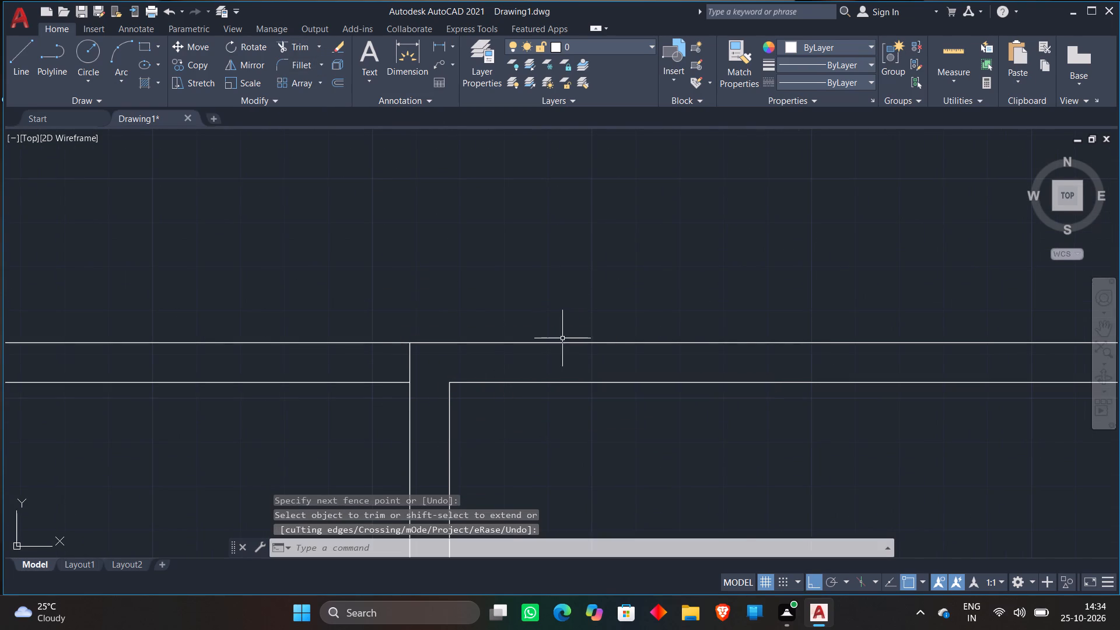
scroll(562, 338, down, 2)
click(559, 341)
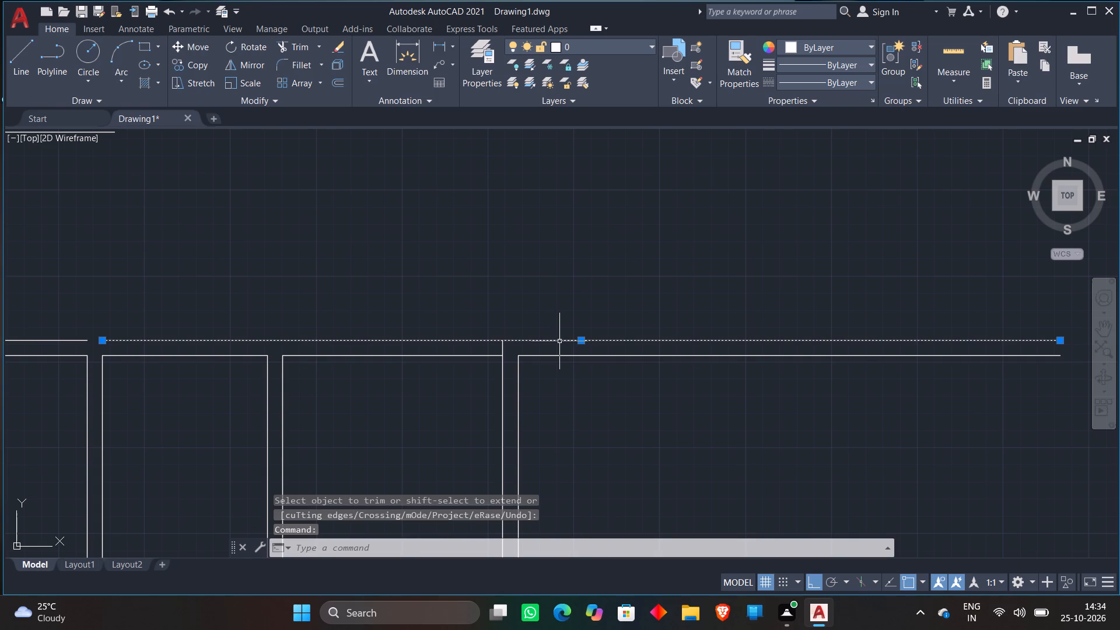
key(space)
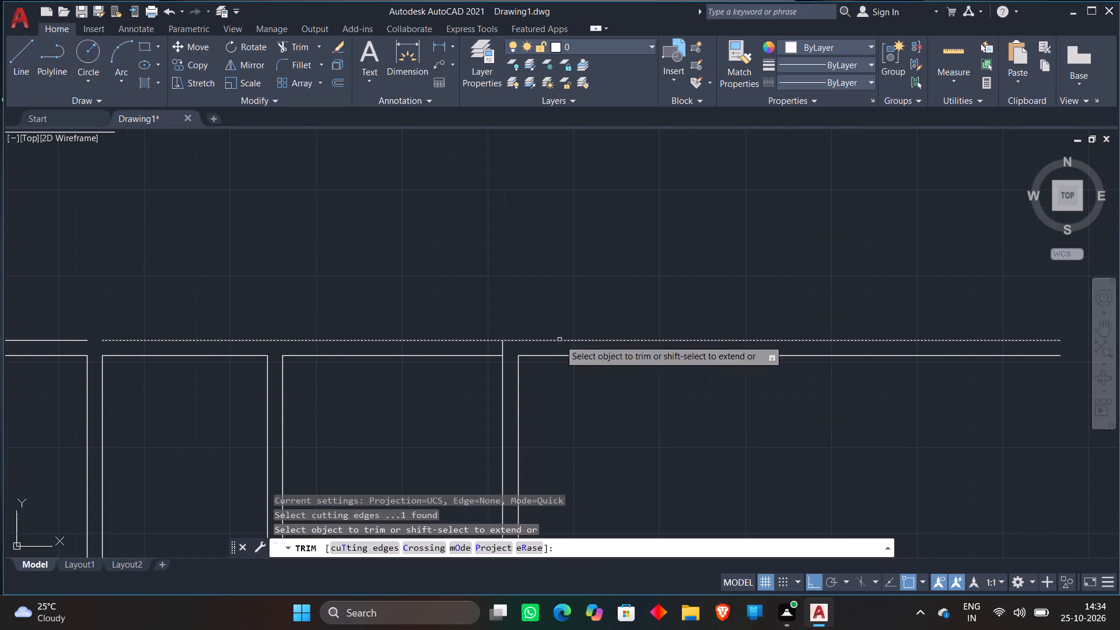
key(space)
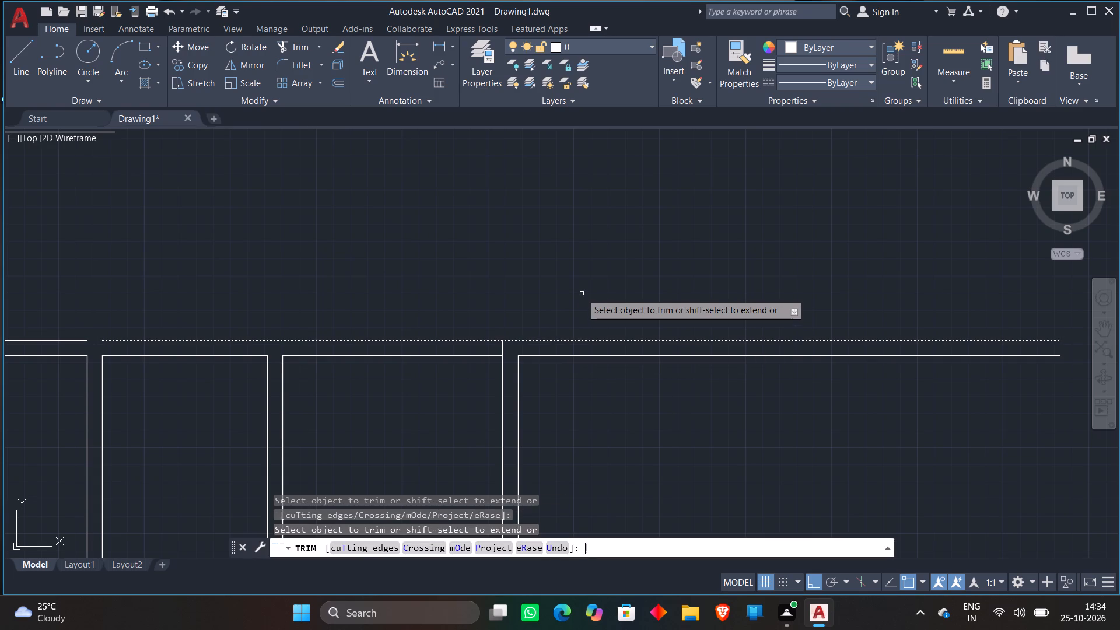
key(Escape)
Trim off the upper and lower horizontal wall lines where they run on beyond the 10'8" room's right wall.
click(297, 48)
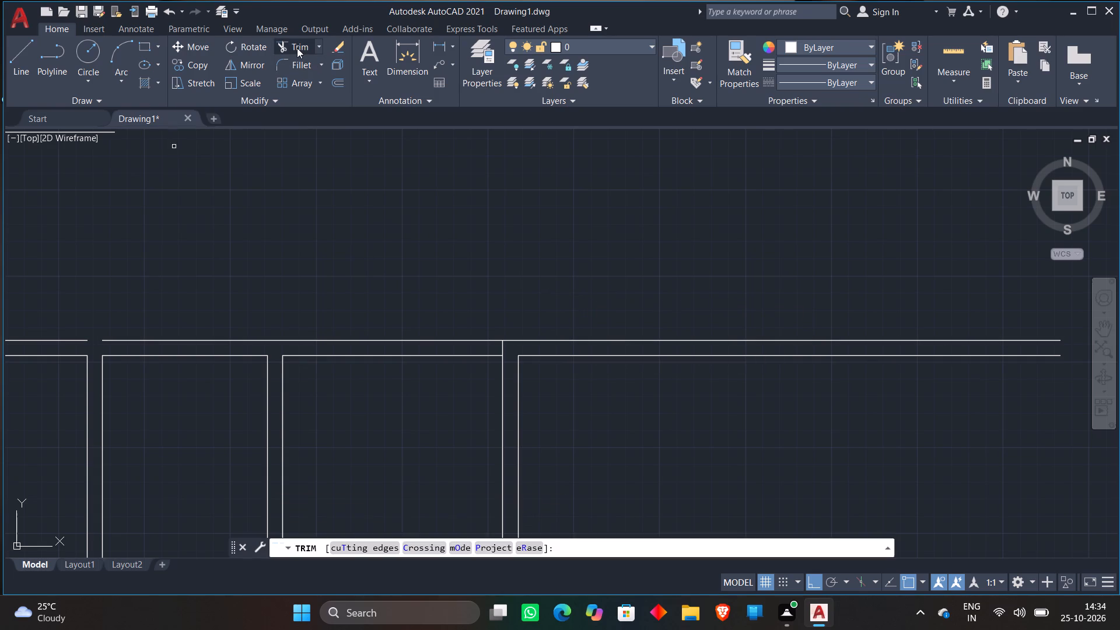
scroll(577, 286, up, 2)
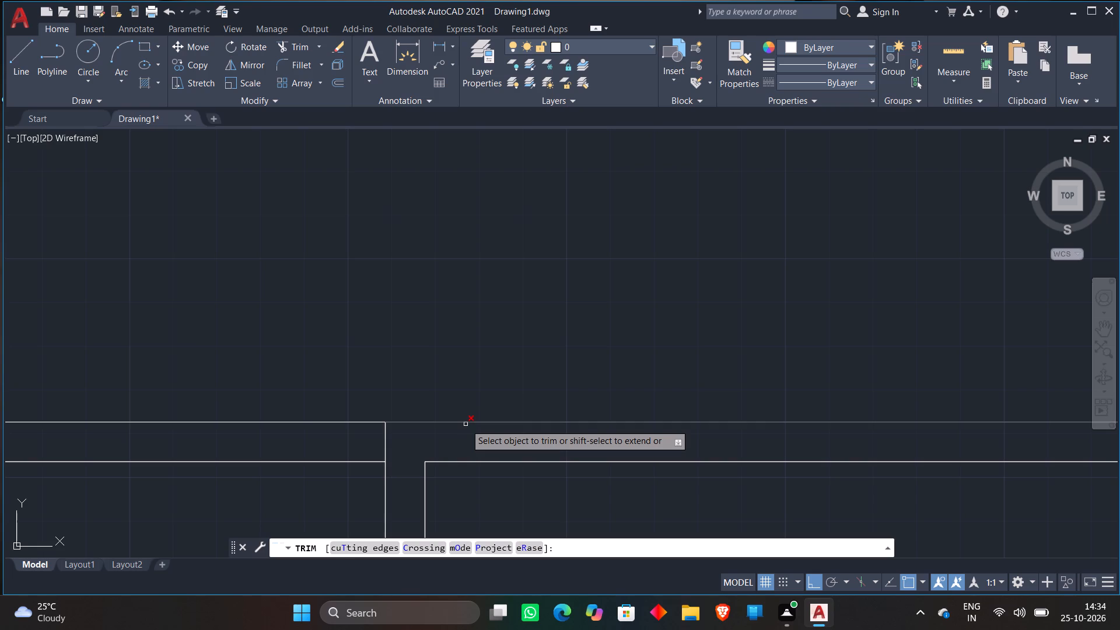
click(466, 424)
click(470, 461)
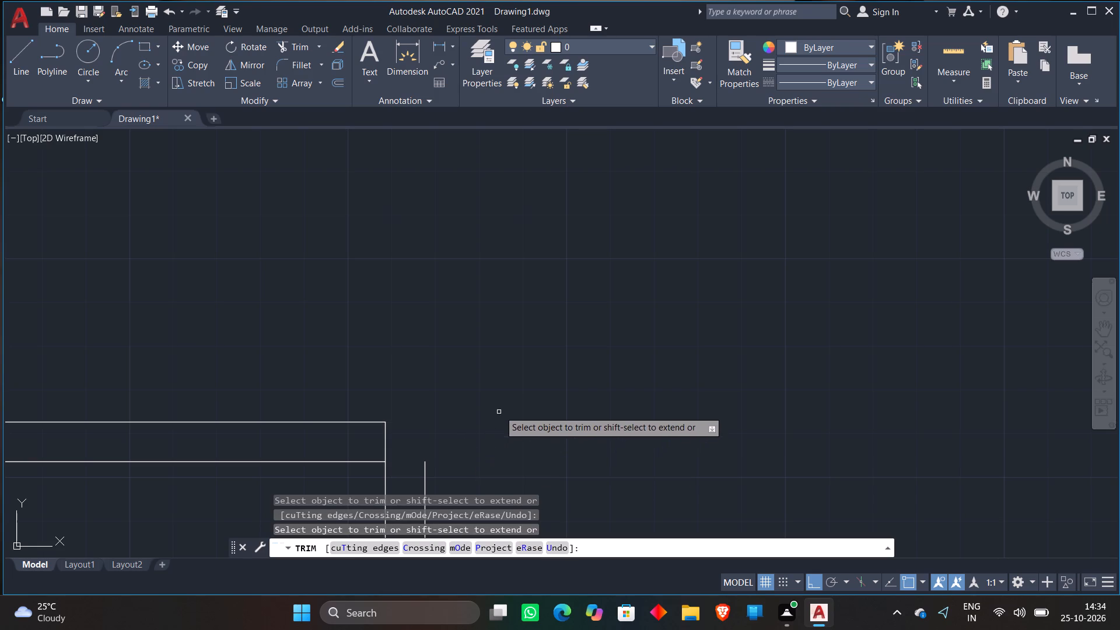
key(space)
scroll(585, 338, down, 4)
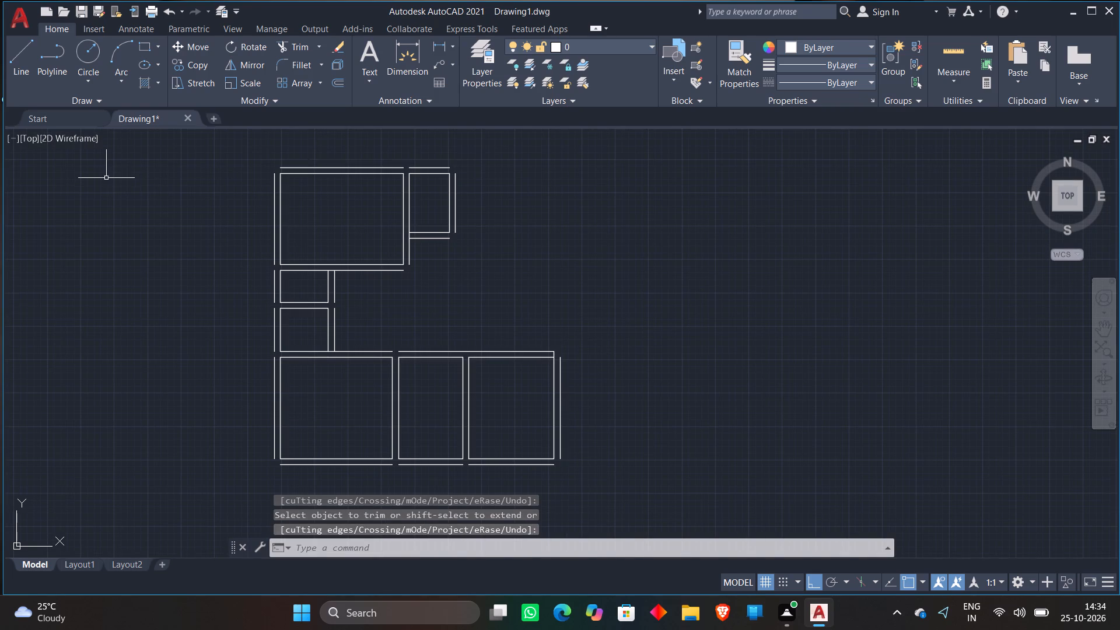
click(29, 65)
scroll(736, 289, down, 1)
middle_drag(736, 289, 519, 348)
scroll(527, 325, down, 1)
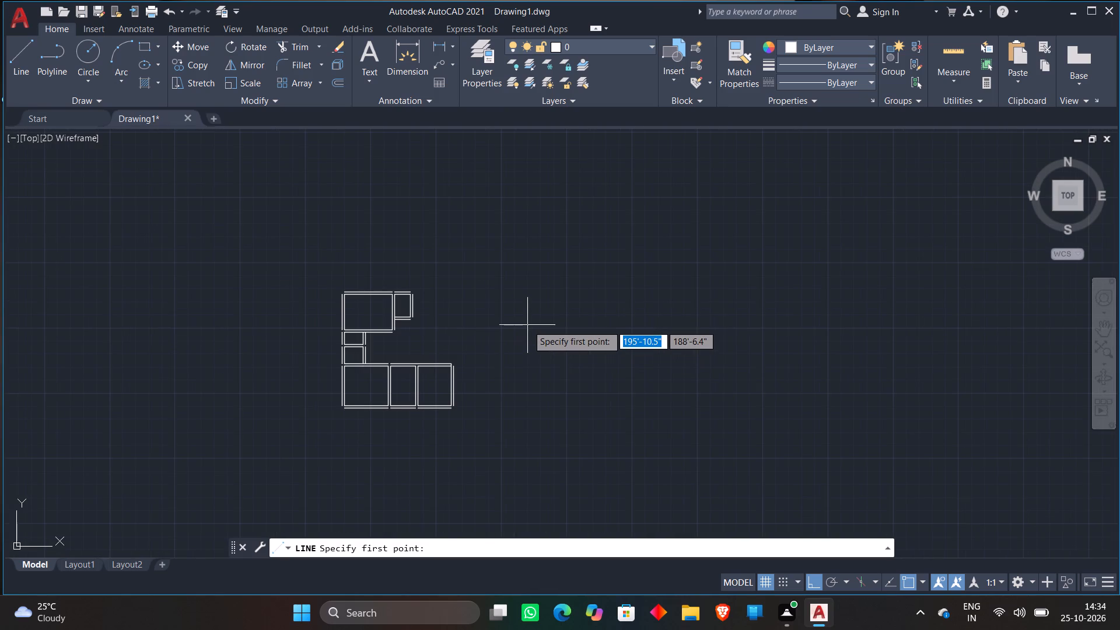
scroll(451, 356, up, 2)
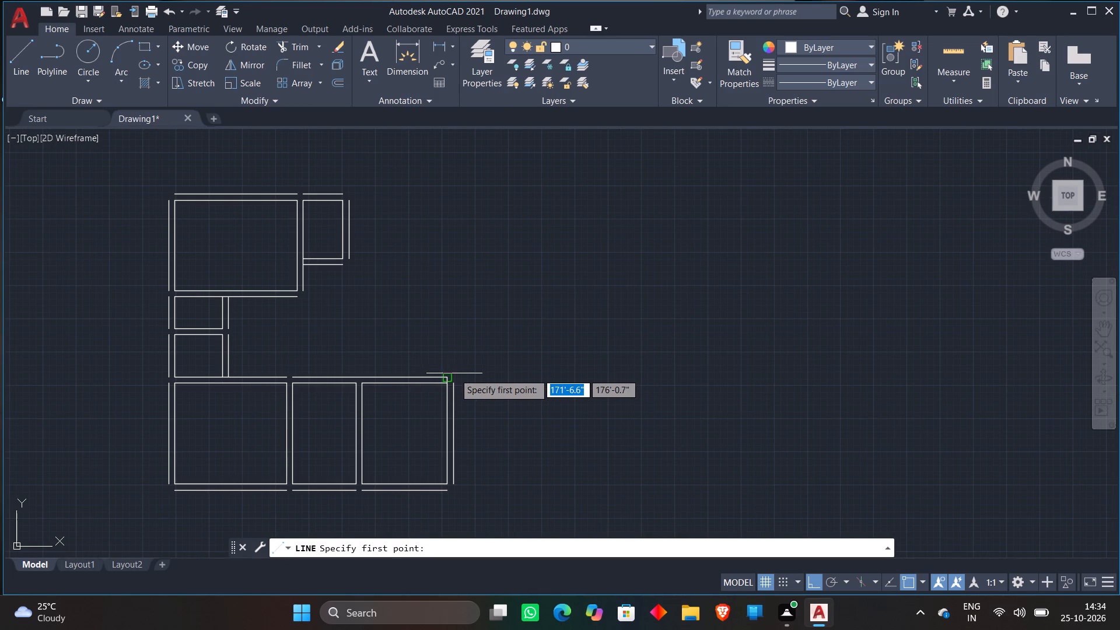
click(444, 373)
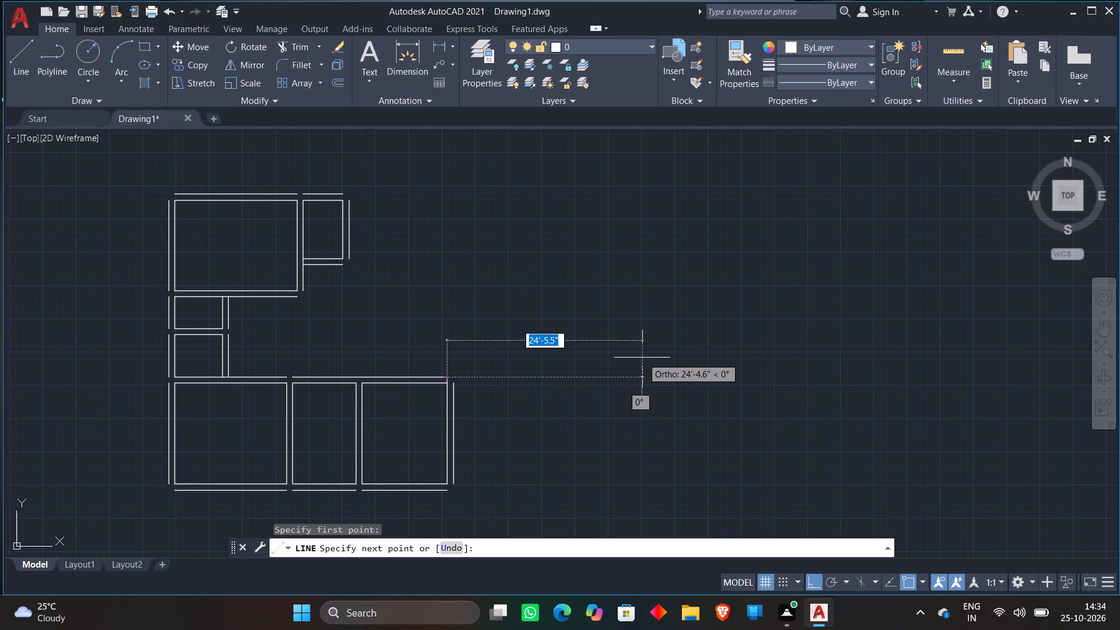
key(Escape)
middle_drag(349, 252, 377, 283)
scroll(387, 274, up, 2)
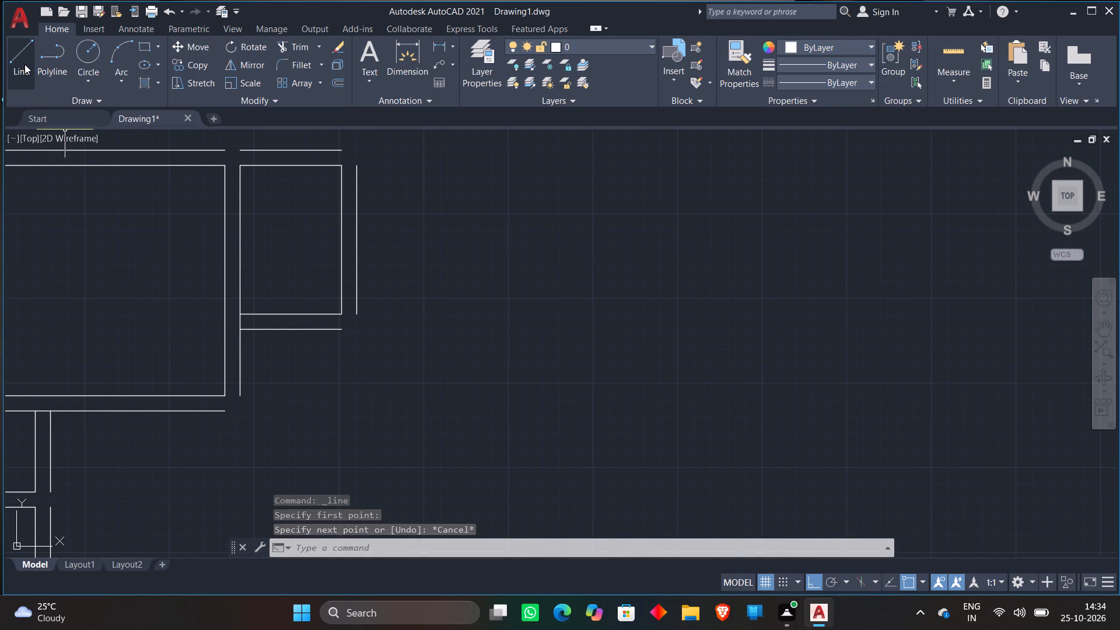
Enclose the space below the upper-right narrow room with a horizontal line from its left wall's lower end and a vertical line crossing it.
click(24, 64)
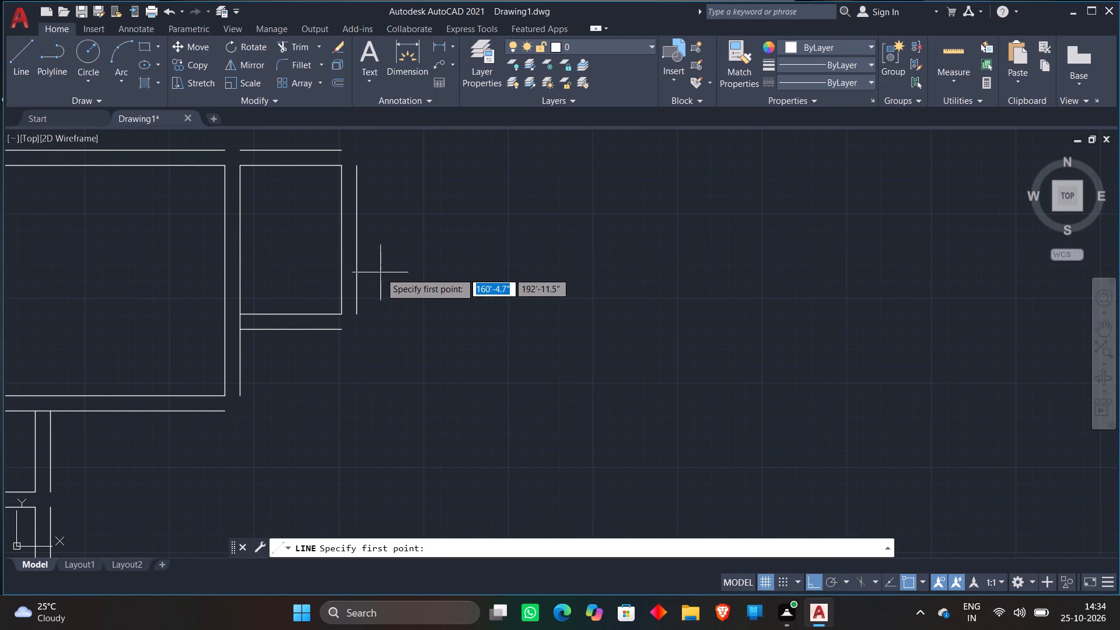
click(242, 393)
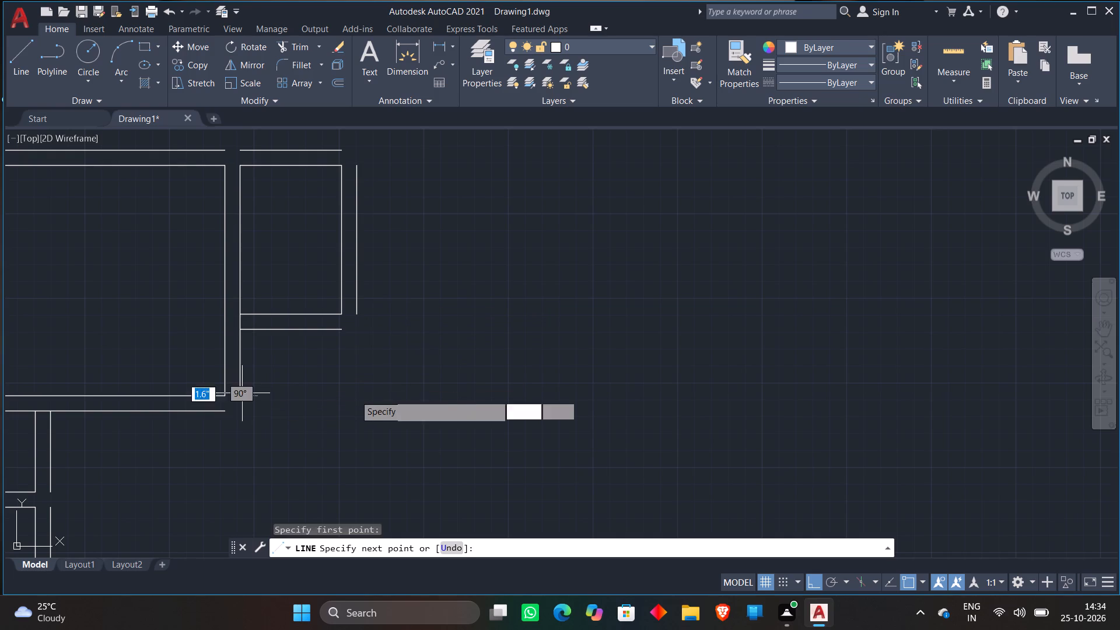
click(388, 395)
key(space)
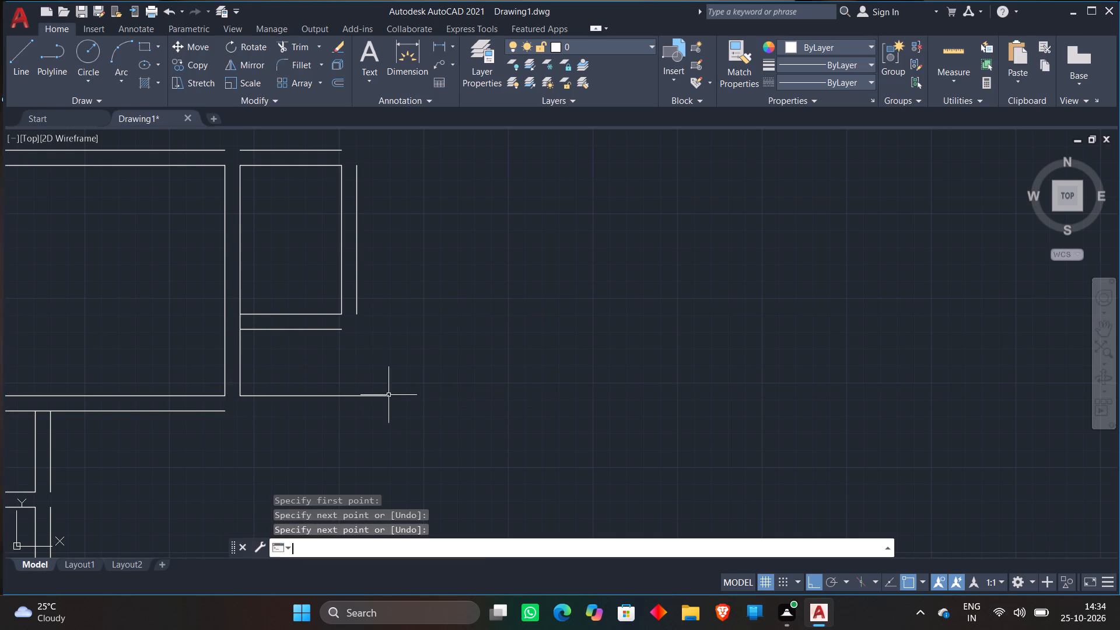
click(13, 68)
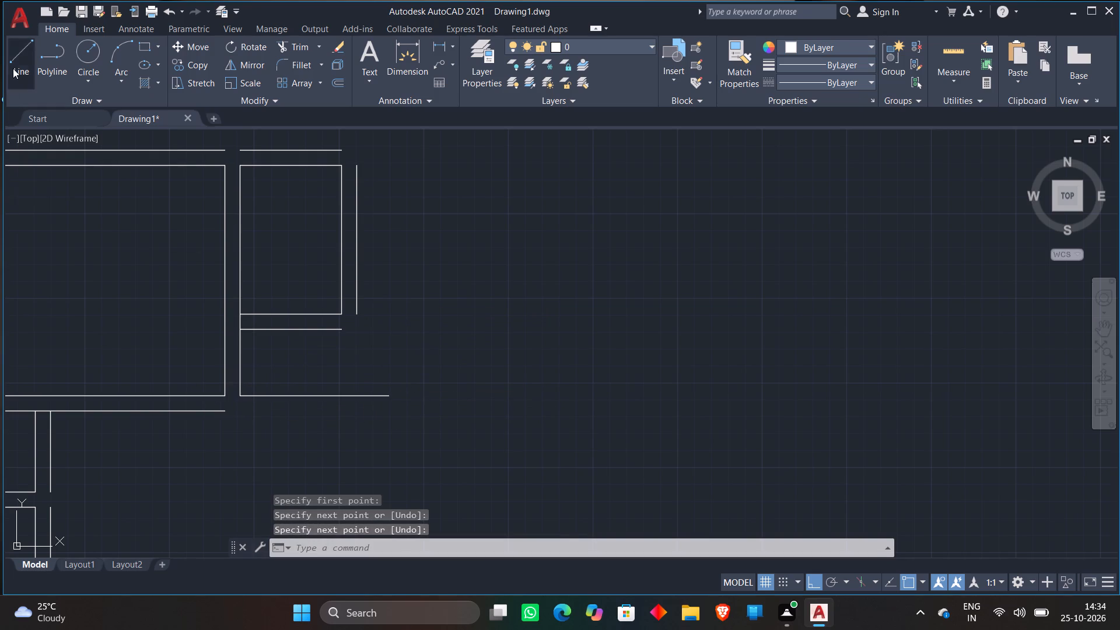
click(344, 332)
click(335, 426)
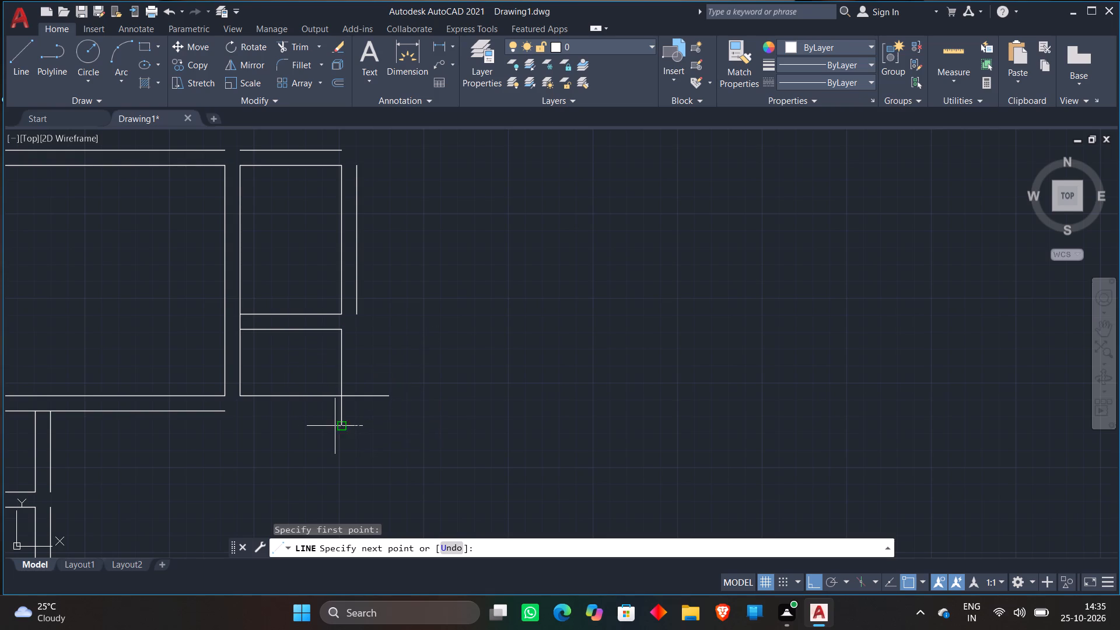
key(space)
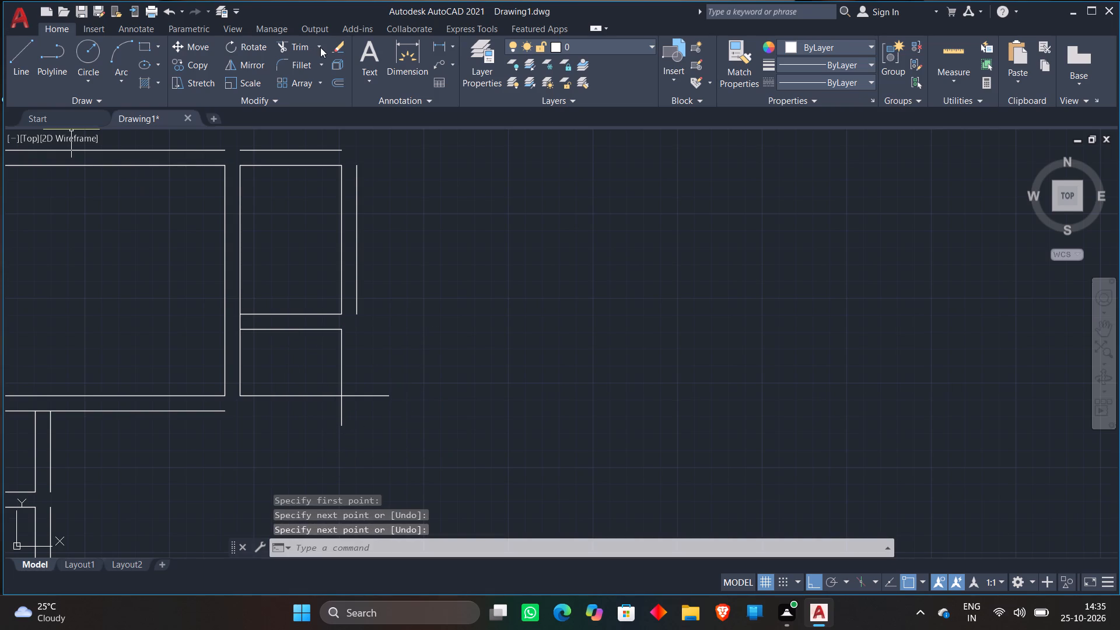
Extend the narrow room's outer right wall line down to the new horizontal line.
click(321, 47)
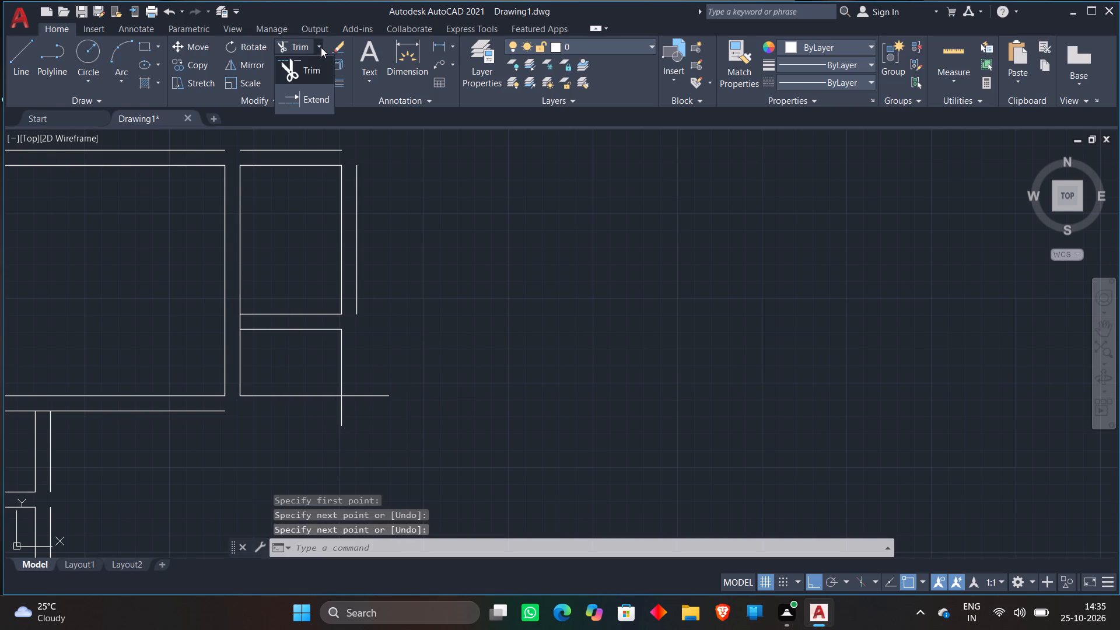
click(320, 93)
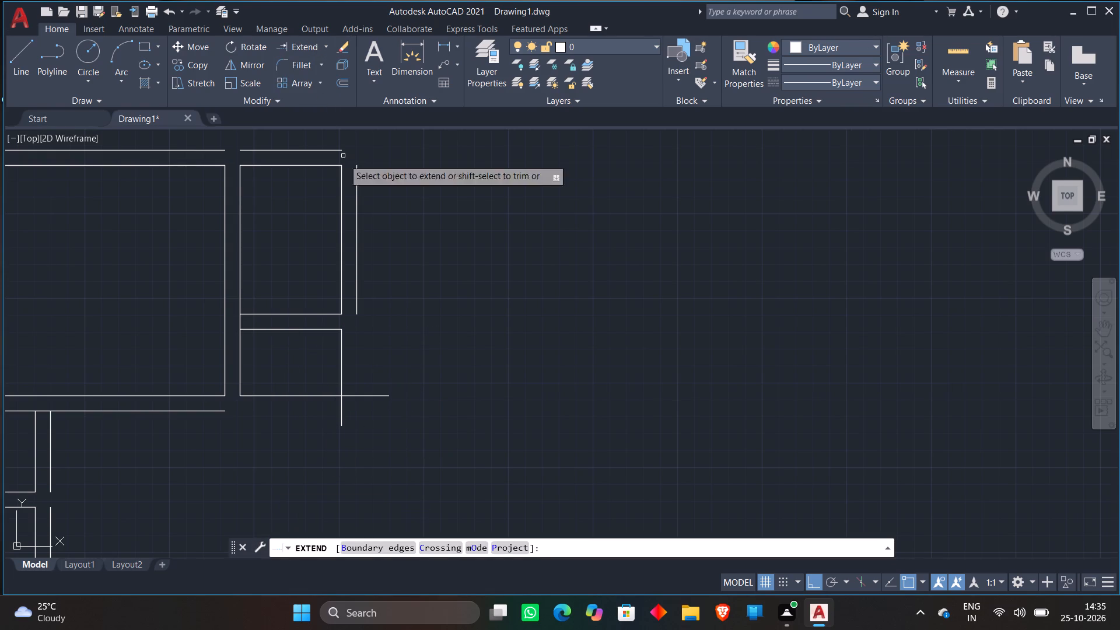
click(357, 278)
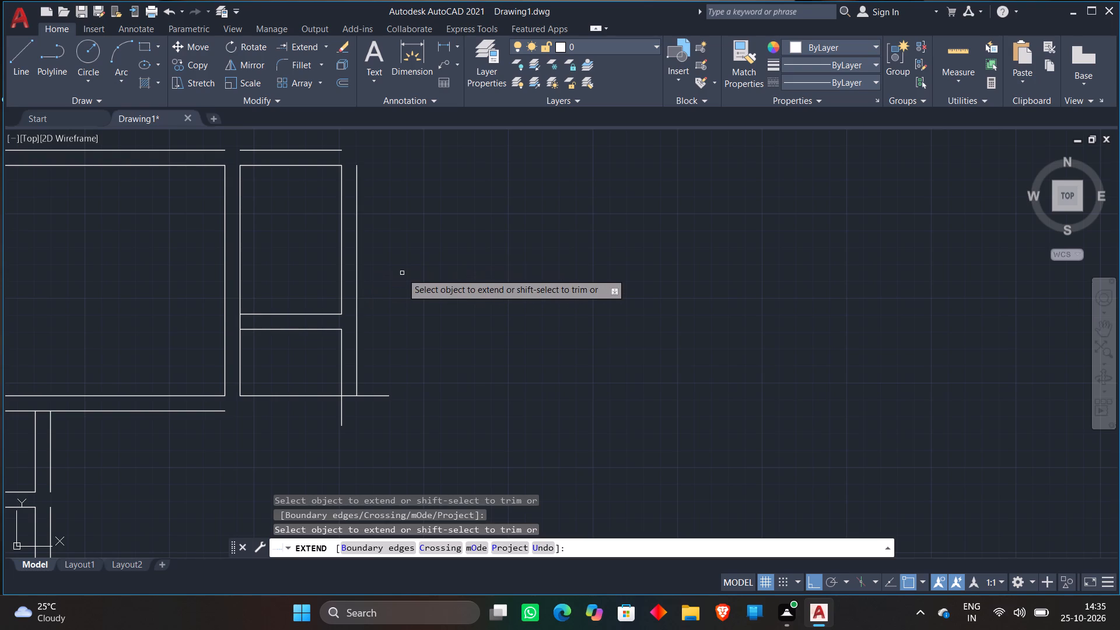
key(space)
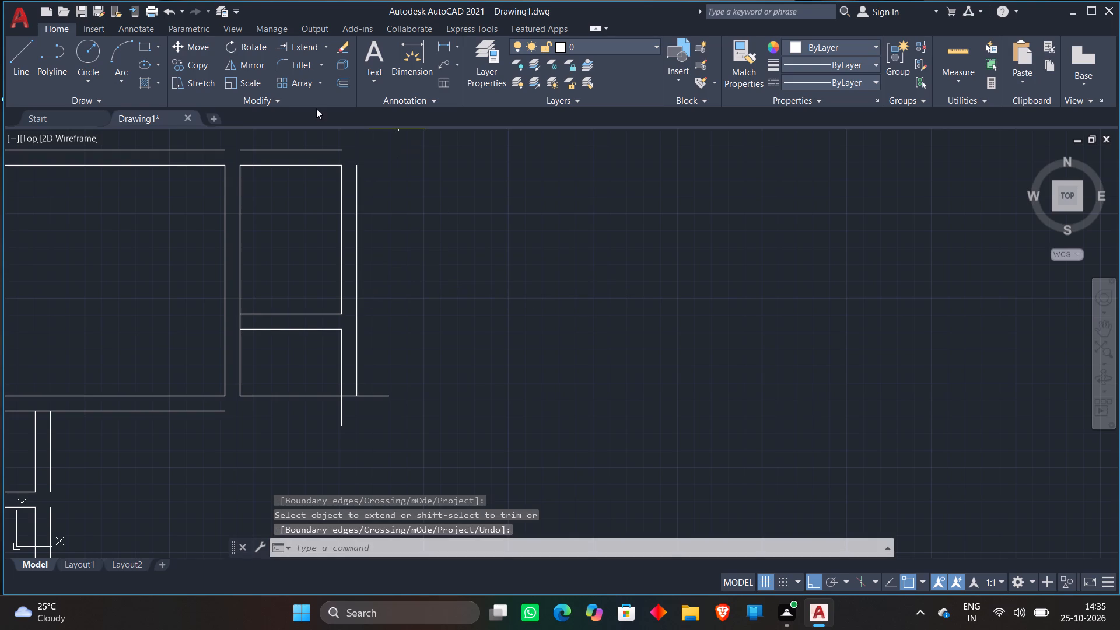
Trim off the new vertical line below the horizontal line and the horizontal line beyond the outer right wall.
click(325, 45)
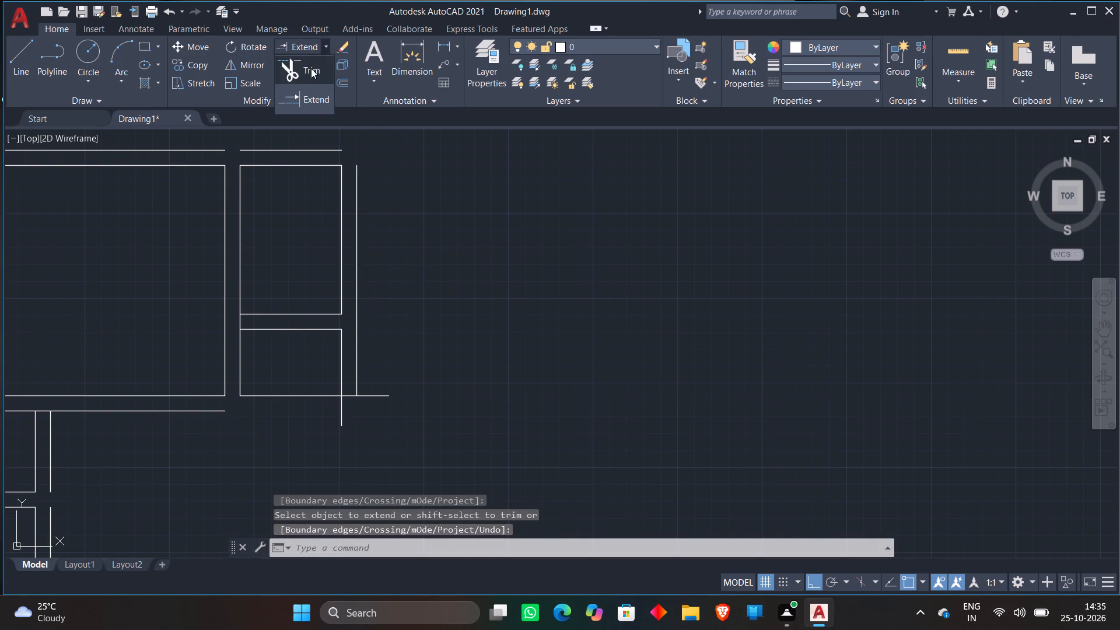
click(311, 68)
click(324, 417)
click(380, 419)
click(382, 384)
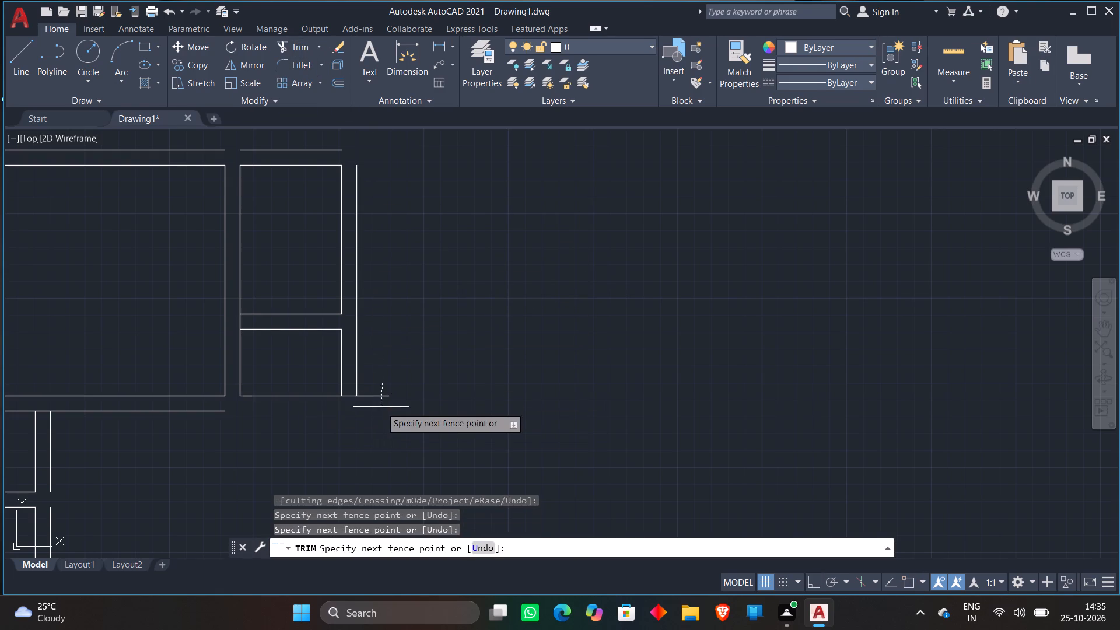
click(381, 407)
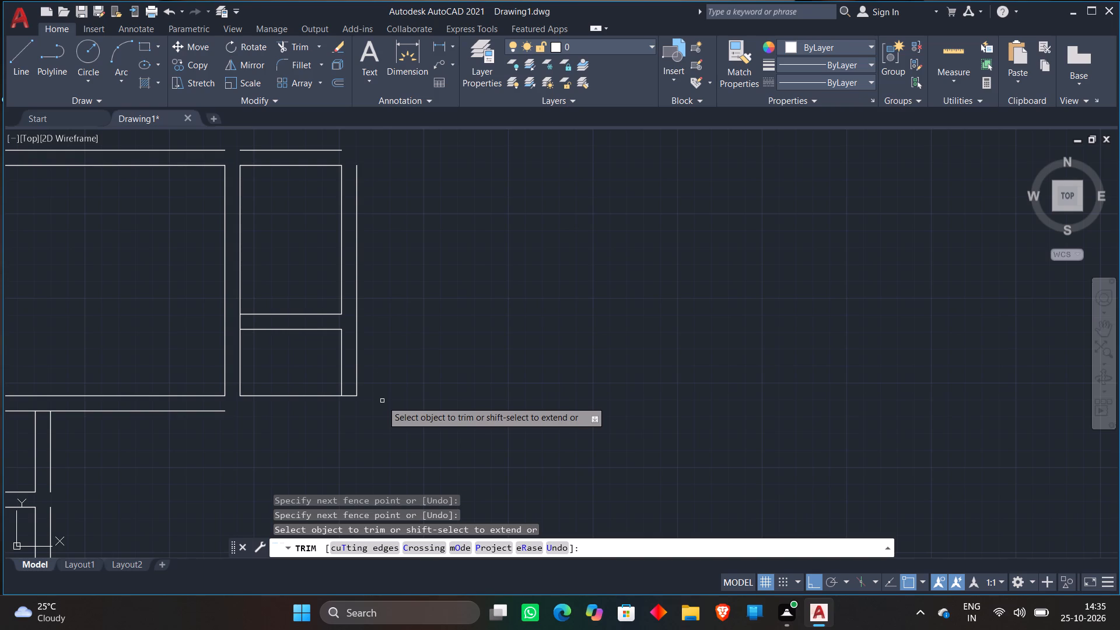
key(space)
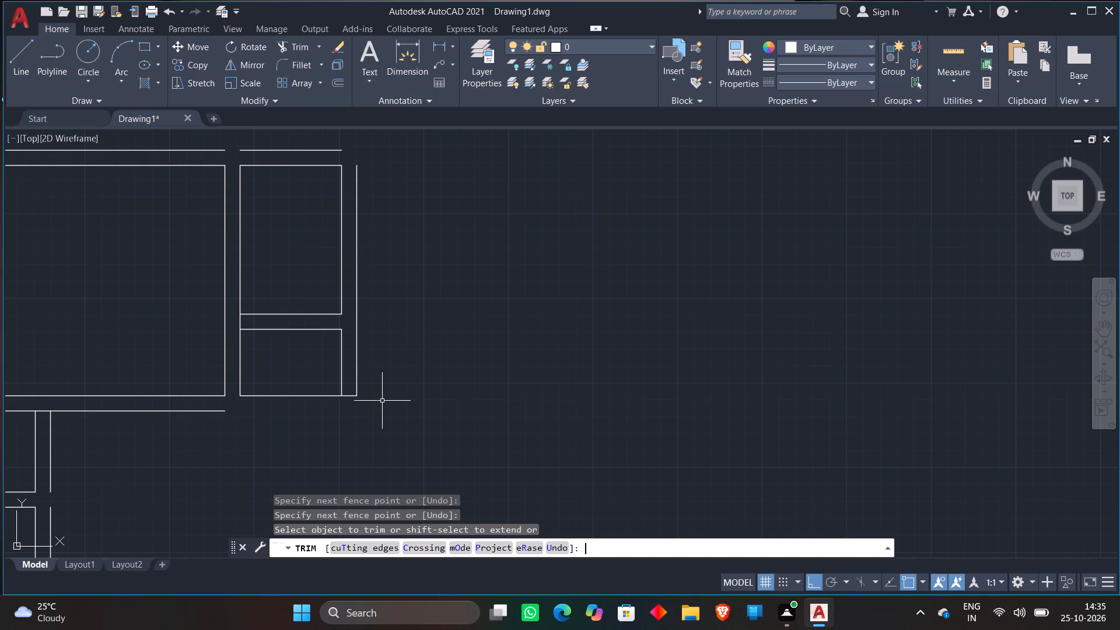
Draw an 11' by 15'8" room from the outer right wall's lower end, closing its left side down onto that wall line.
scroll(377, 401, up, 1)
scroll(376, 368, down, 3)
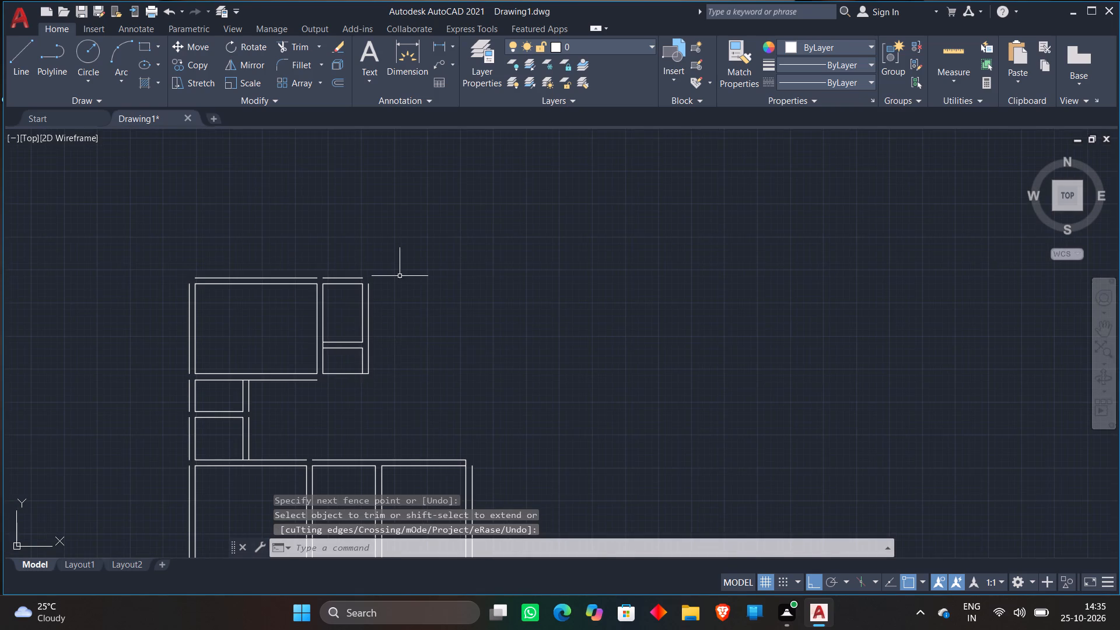
scroll(400, 276, up, 1)
click(24, 68)
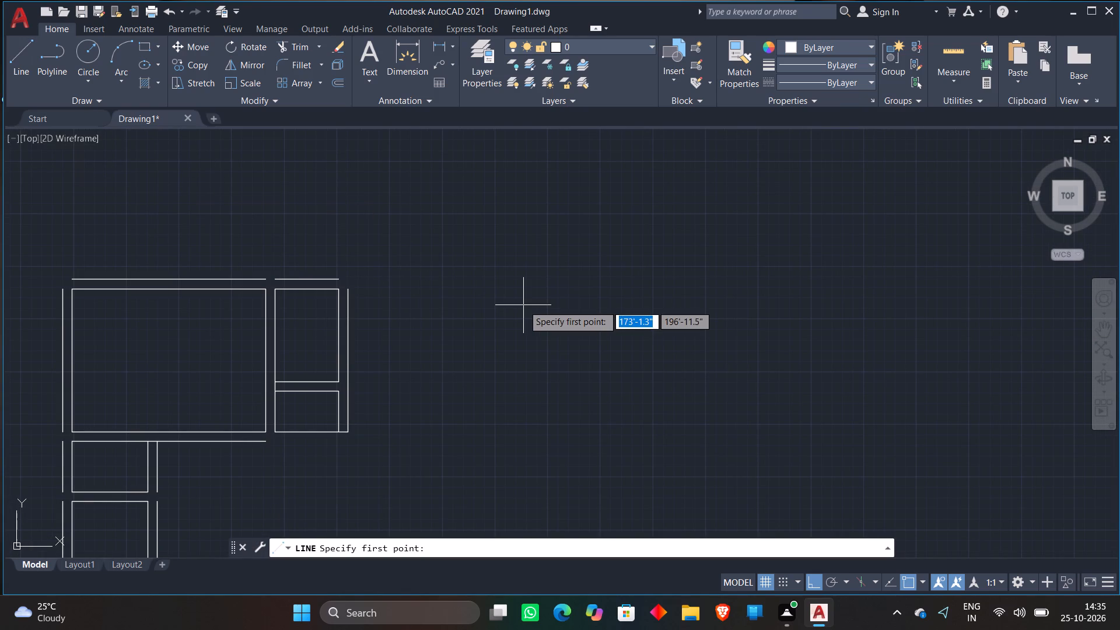
scroll(549, 345, down, 1)
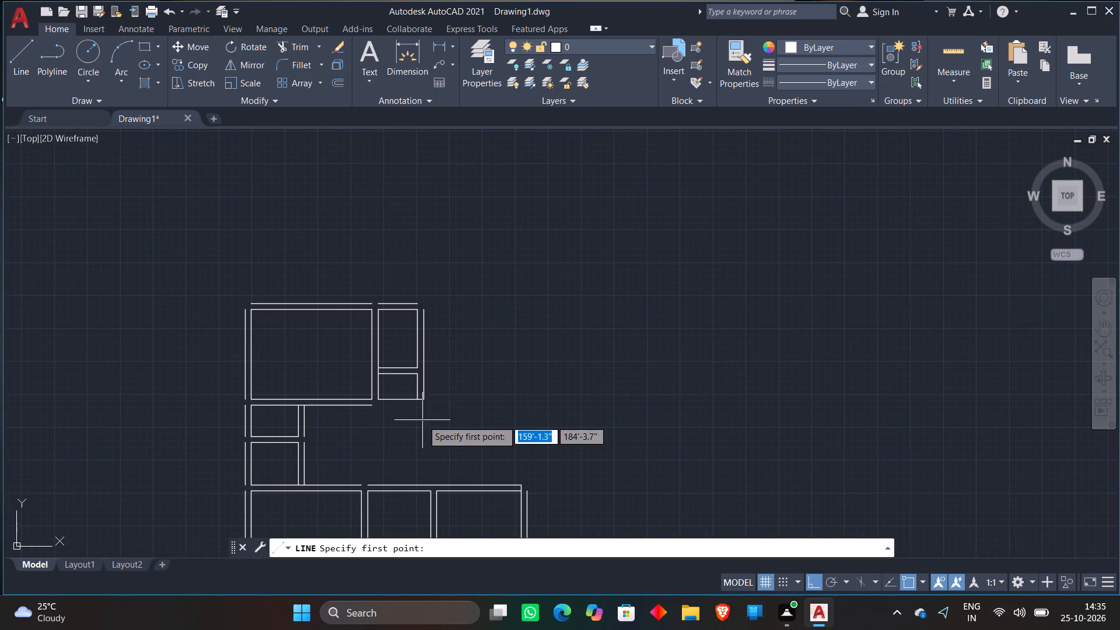
scroll(425, 417, up, 2)
click(420, 376)
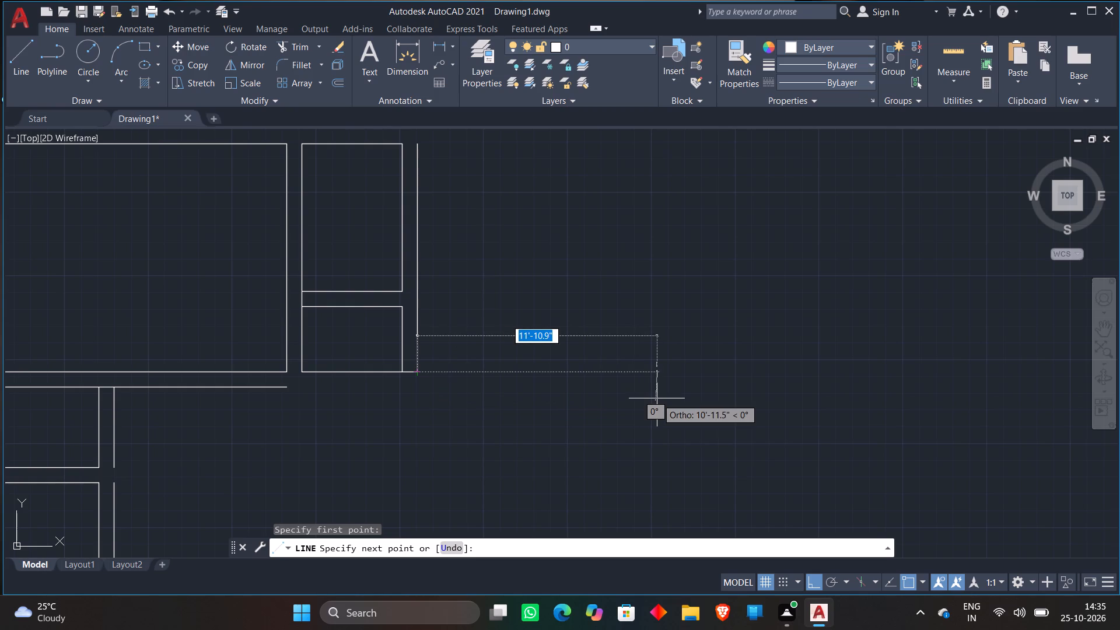
text(11')
key(Return)
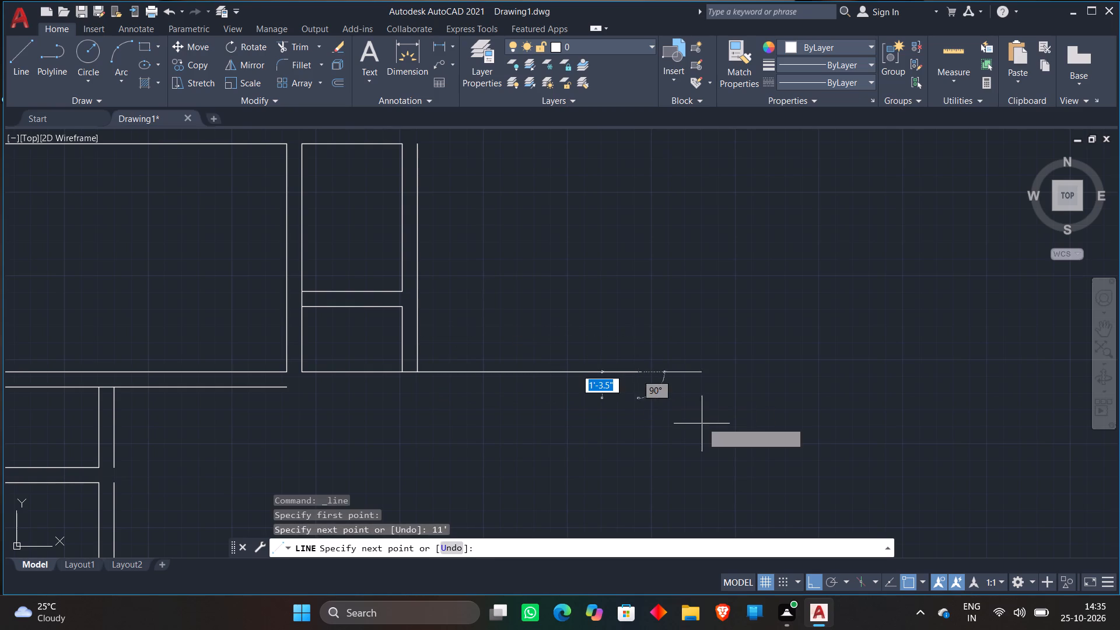
scroll(702, 423, down, 2)
middle_drag(702, 423, 635, 496)
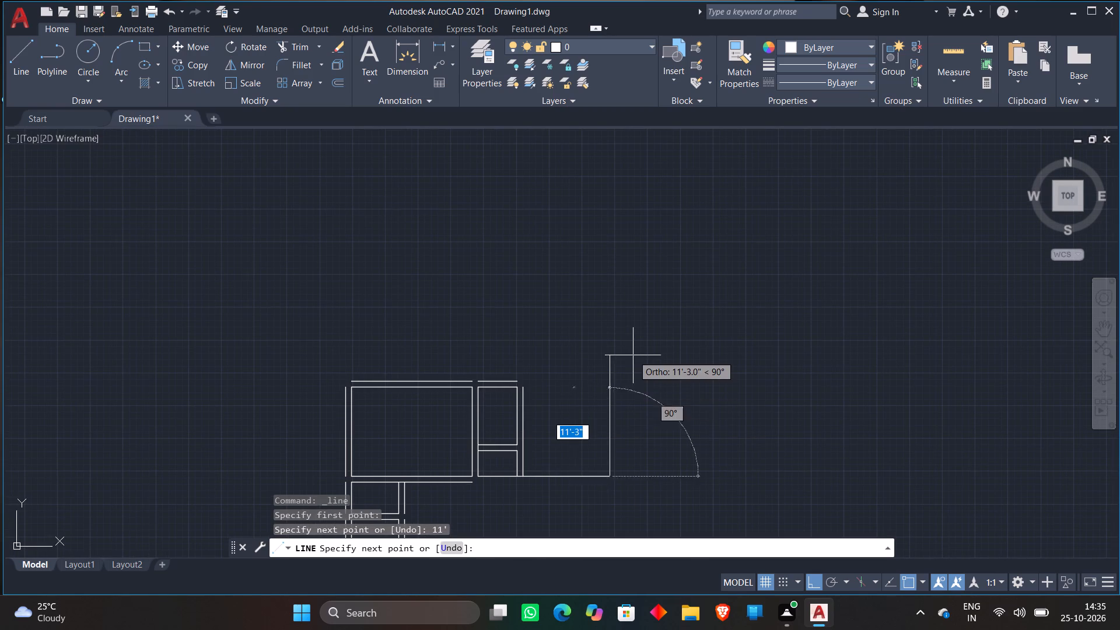
text(15'8")
key(Return)
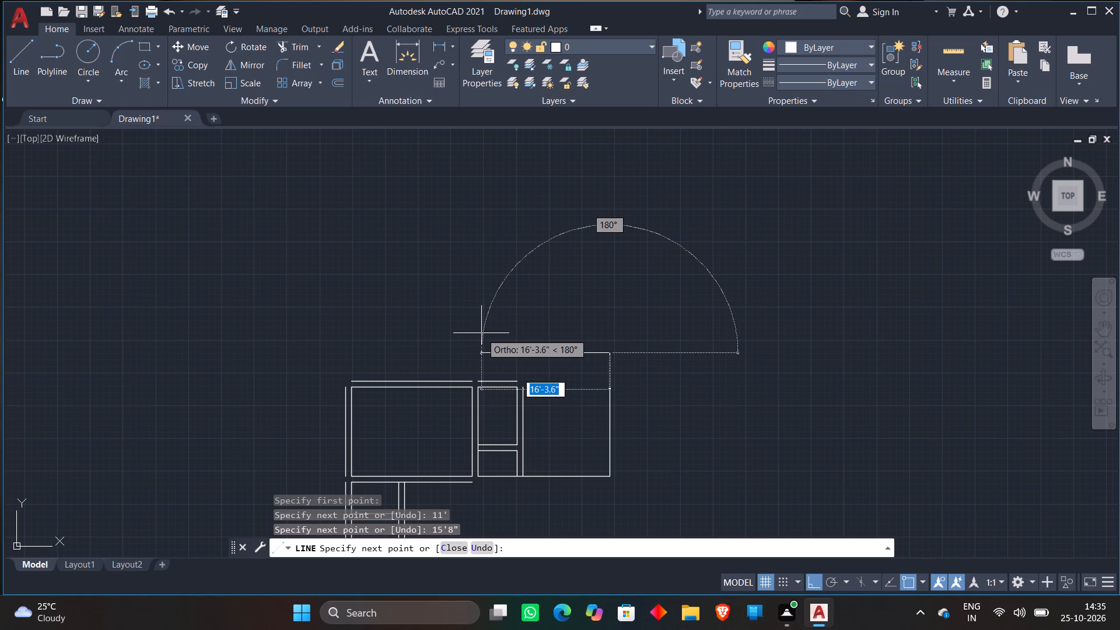
text(11')
key(Return)
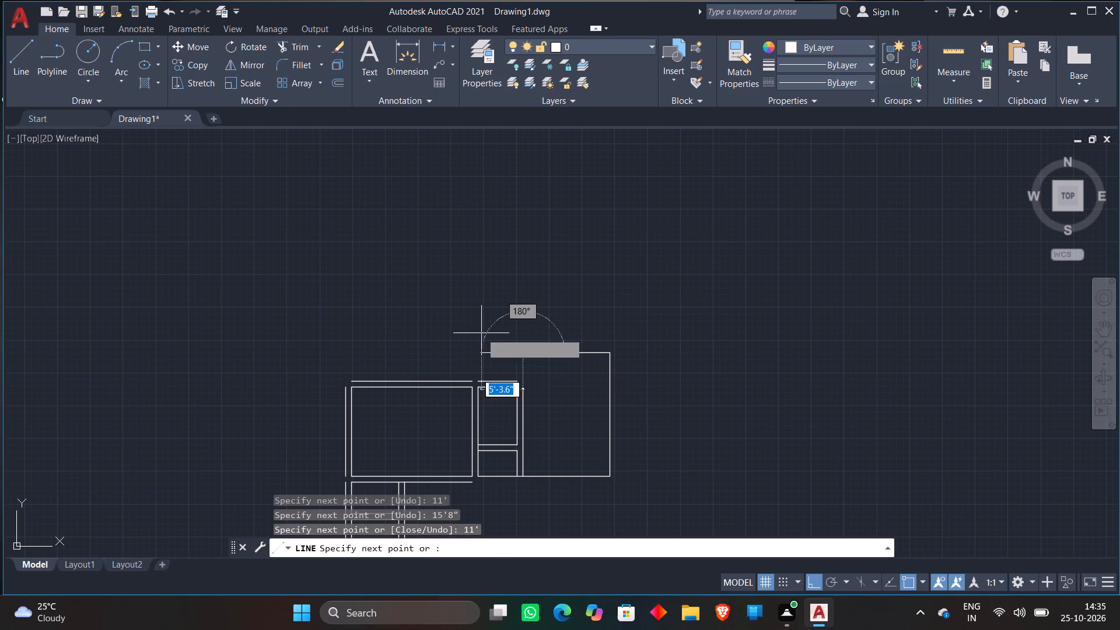
scroll(531, 383, up, 3)
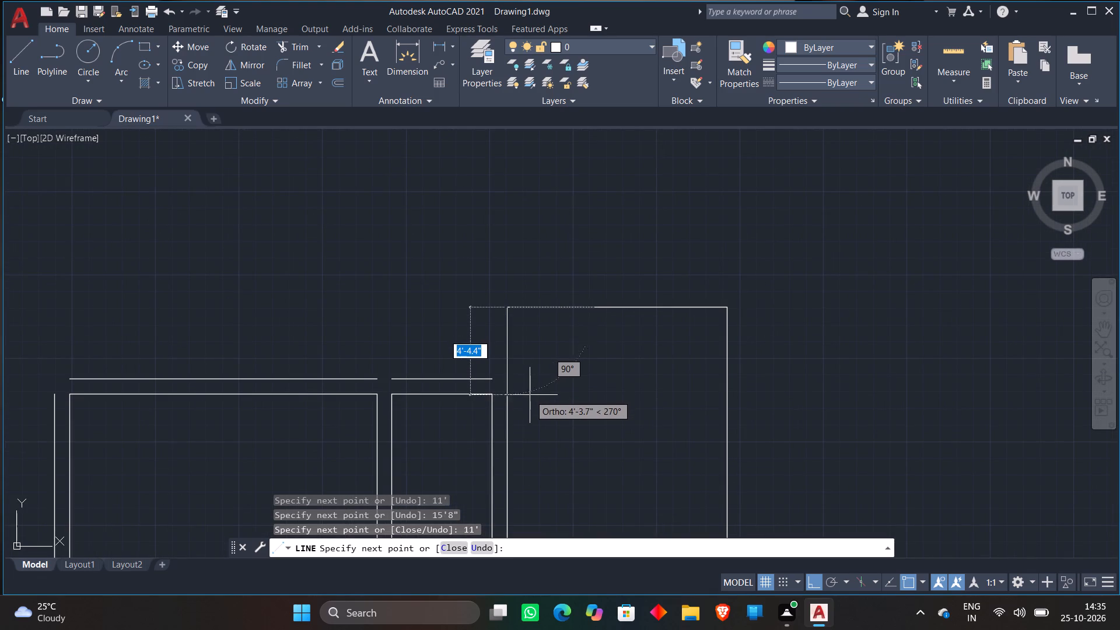
click(530, 395)
key(space)
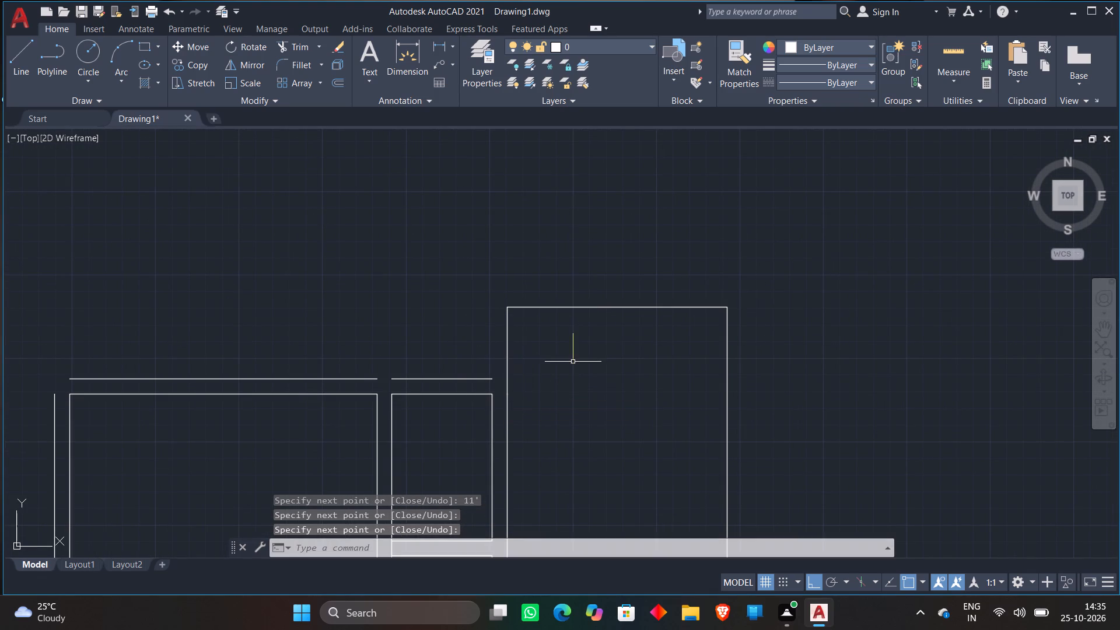
Offset the left, top and right walls of the 11' by 15'8" room outward by 9".
scroll(573, 362, down, 3)
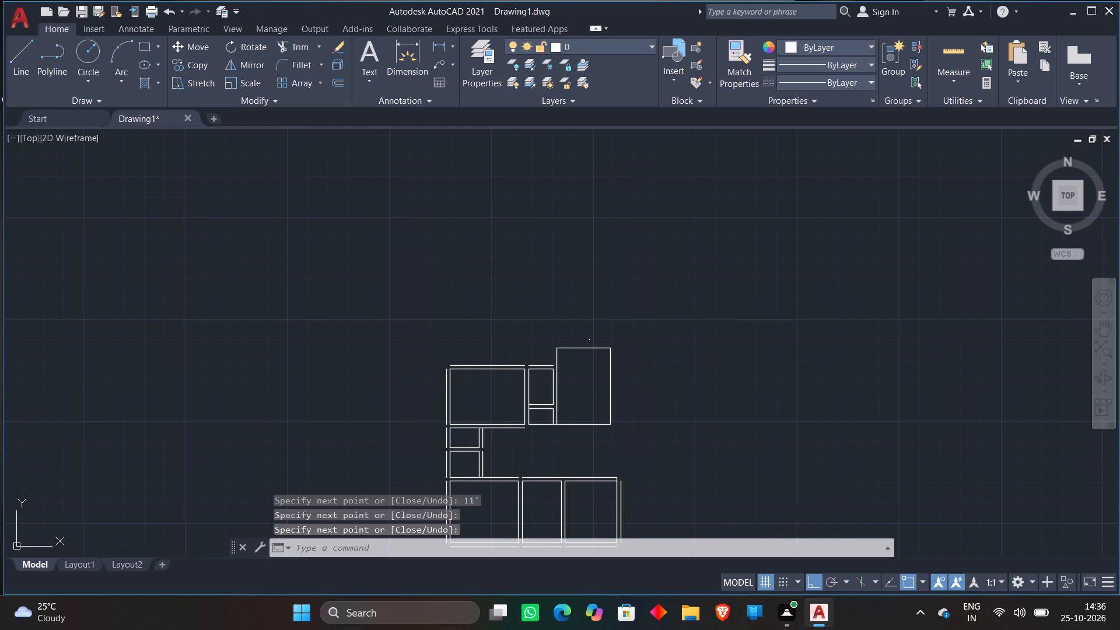
click(344, 86)
key(Return)
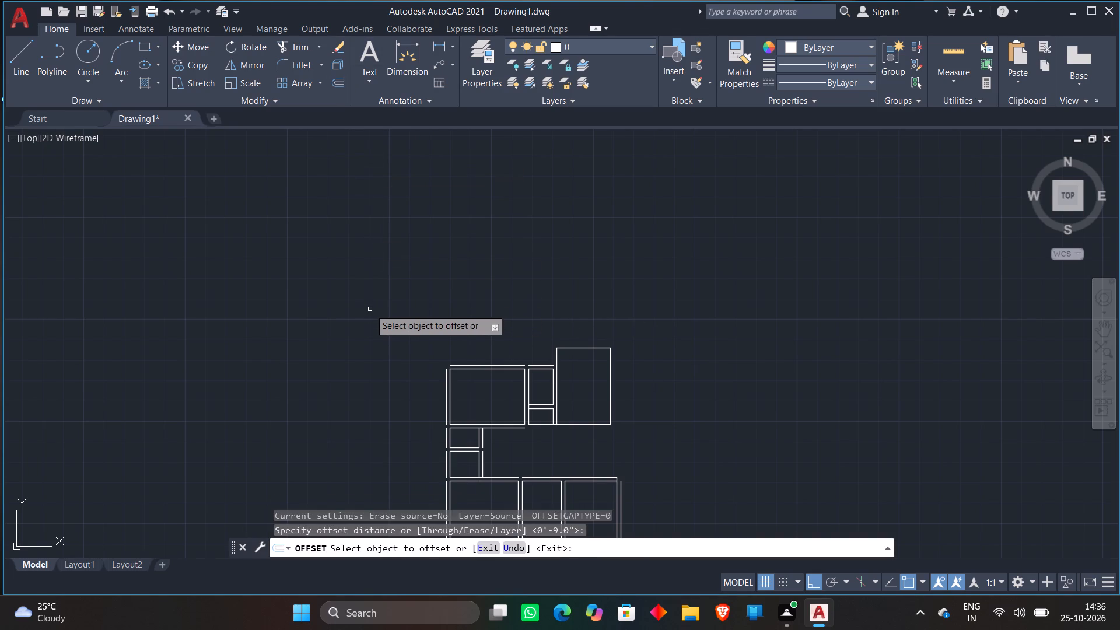
scroll(564, 341, up, 2)
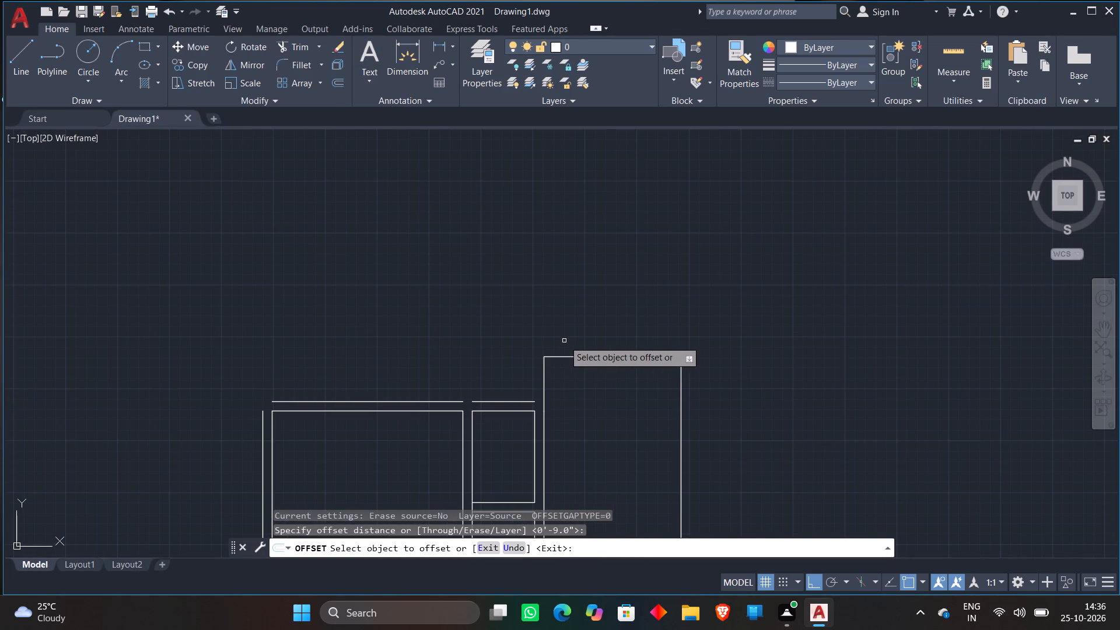
click(544, 375)
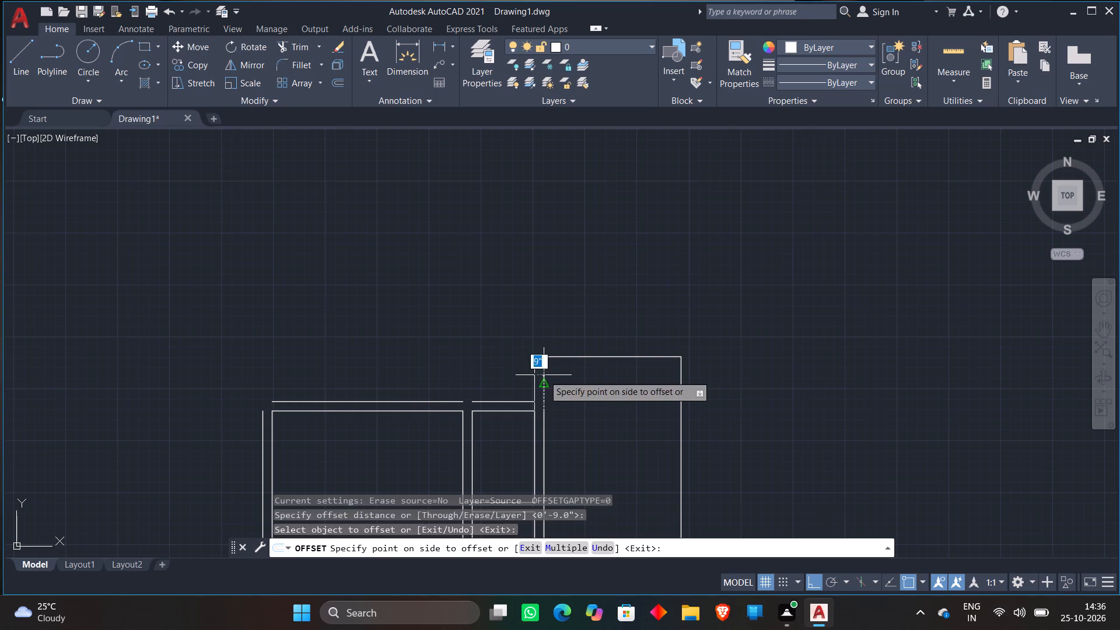
click(442, 360)
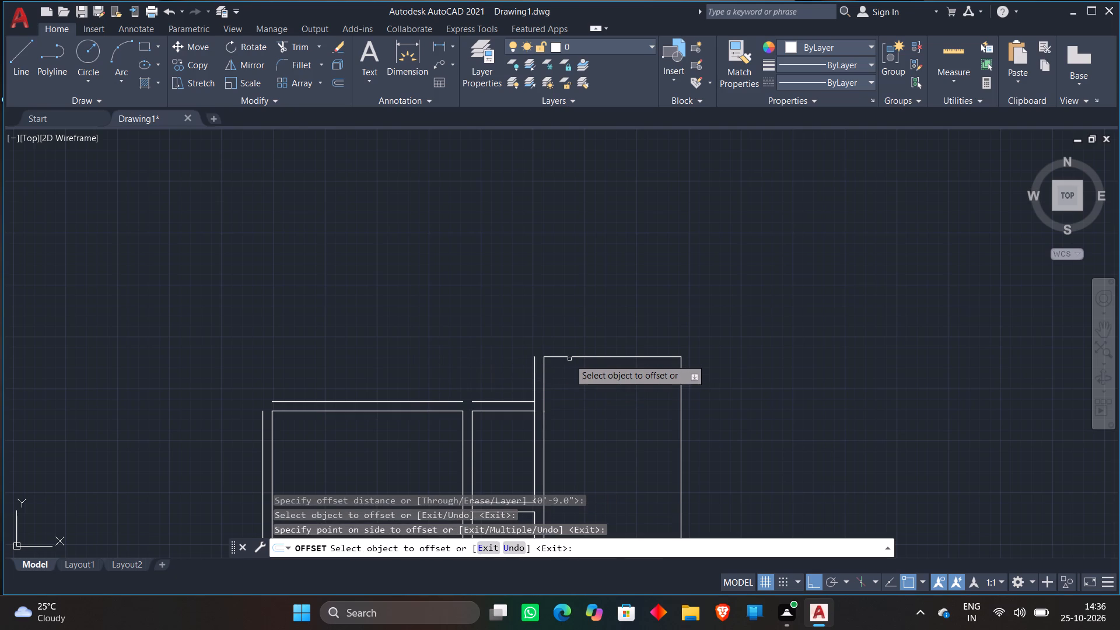
click(569, 358)
click(583, 293)
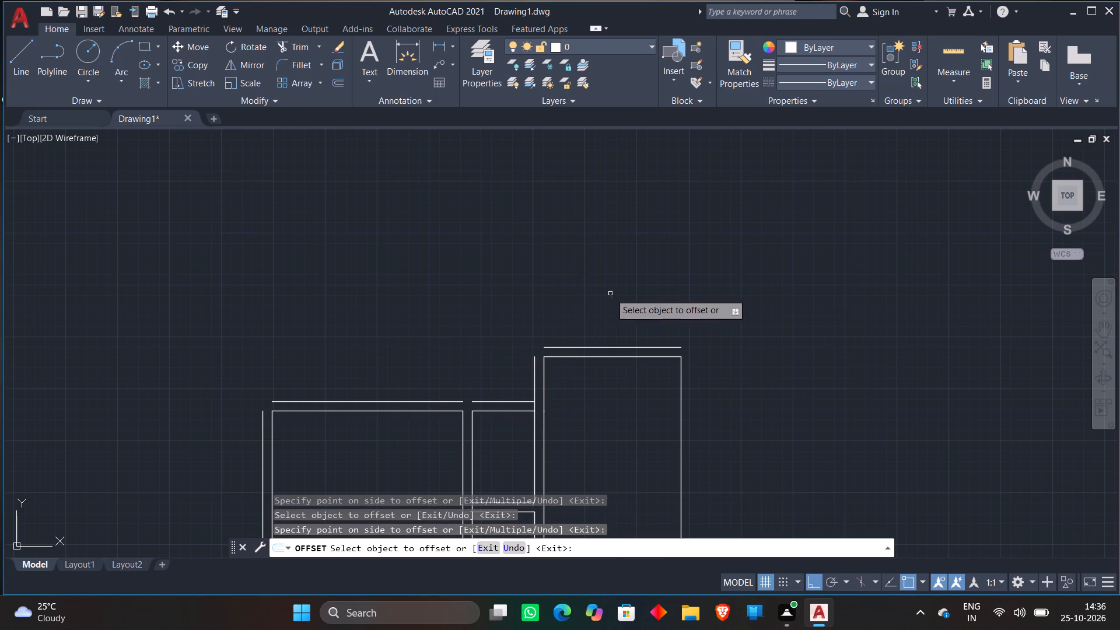
scroll(678, 296, down, 1)
scroll(720, 391, up, 1)
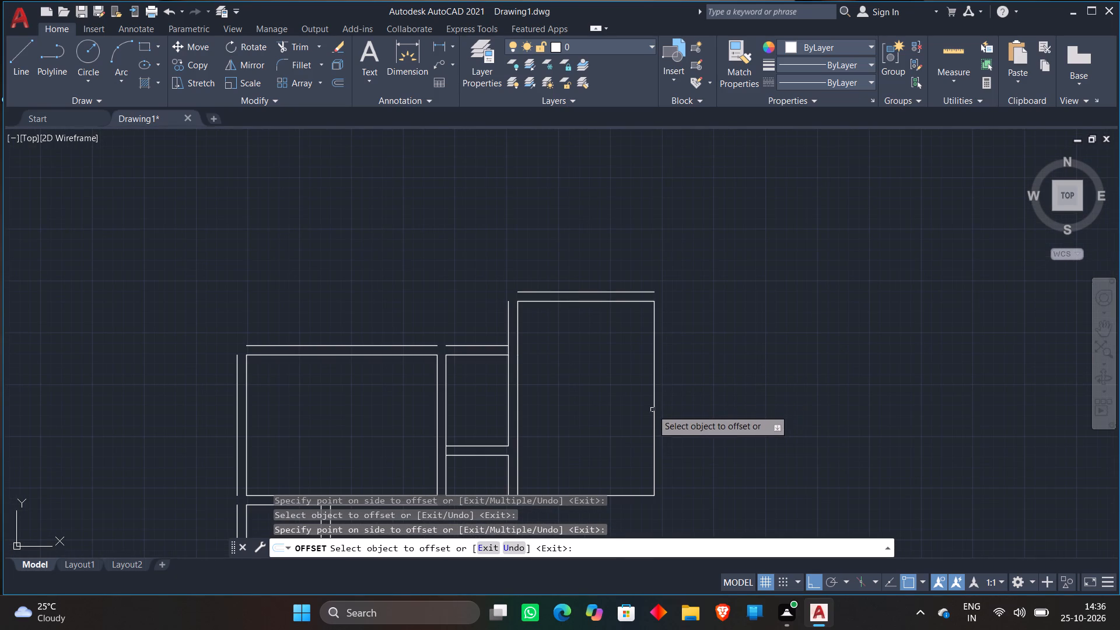
click(654, 408)
click(708, 396)
Offset the bottom lines of the 11' by 15'8" room and the small space beside it downward by 9".
scroll(719, 381, down, 1)
middle_drag(719, 382, 621, 345)
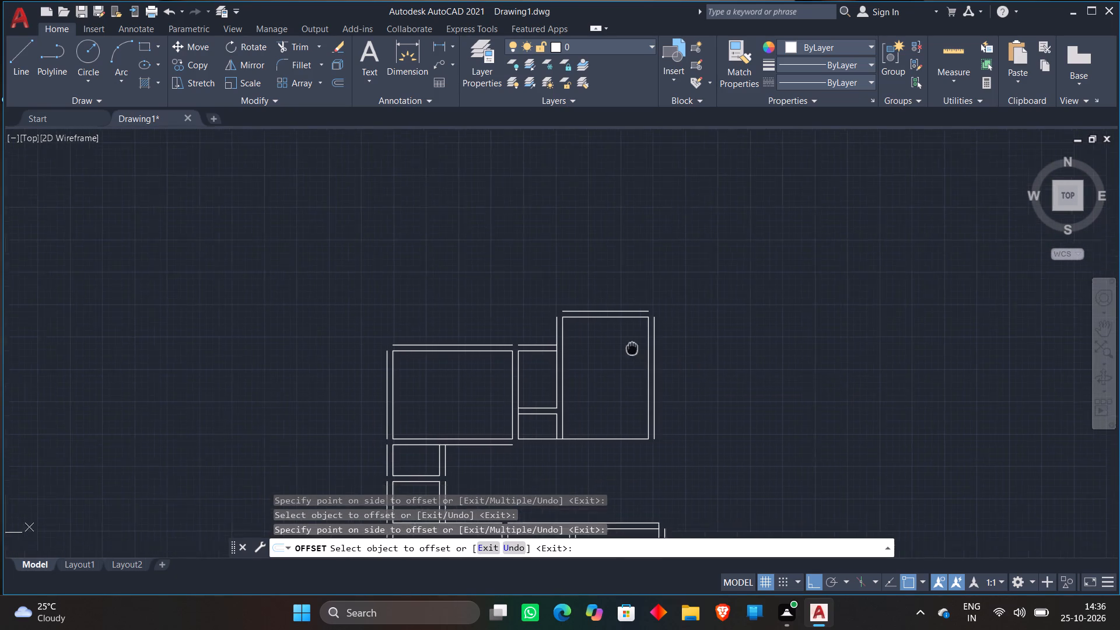
middle_drag(621, 345, 557, 321)
scroll(451, 396, up, 1)
click(449, 391)
click(423, 431)
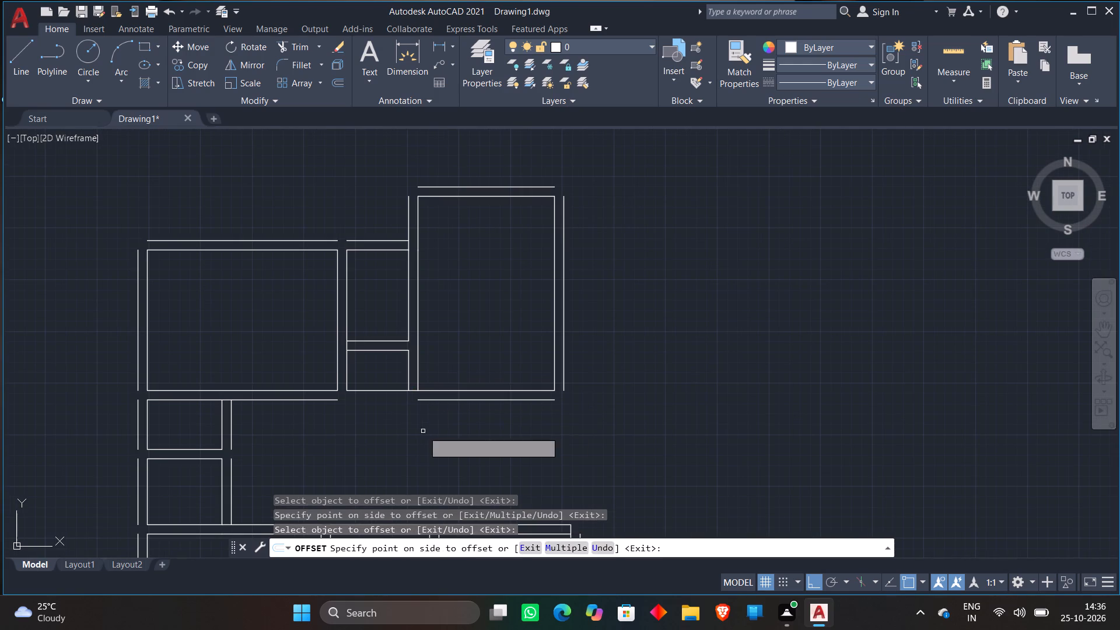
click(379, 391)
click(366, 429)
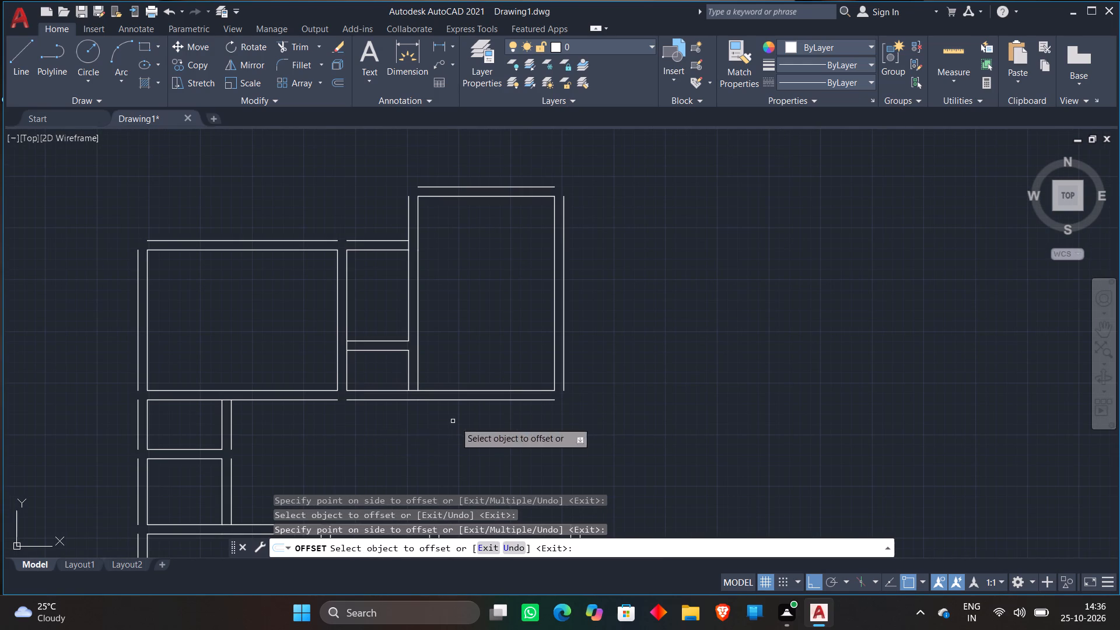
key(space)
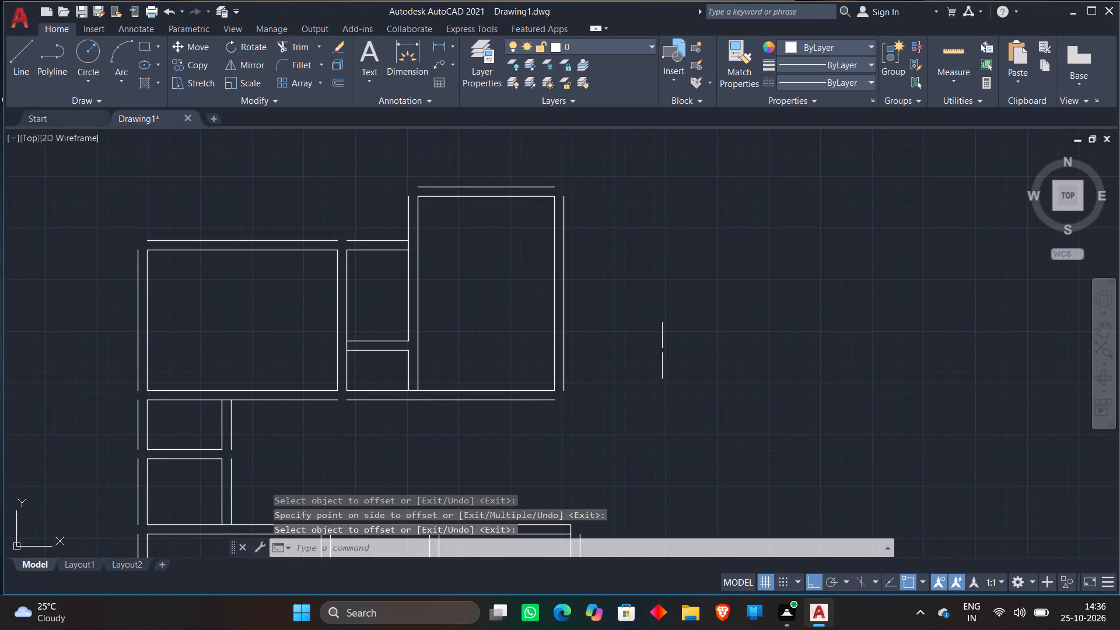
Draw a 14' horizontal line from the outer right wall's upper end, continuing about 27' straight down past the lower rooms' top wall.
middle_drag(663, 347, 638, 363)
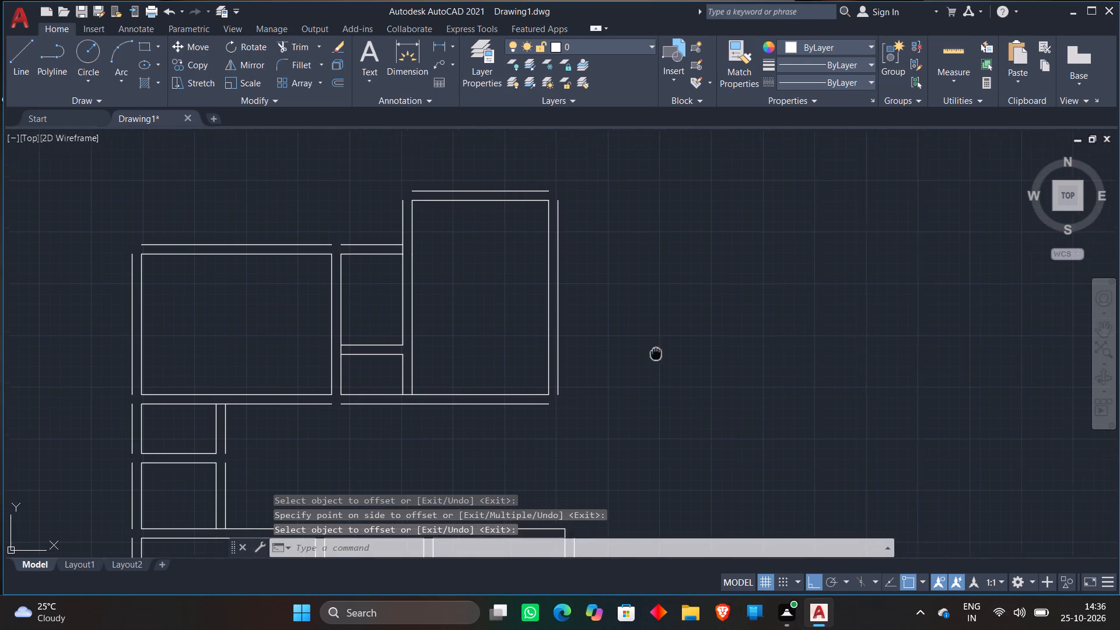
middle_drag(638, 363, 524, 417)
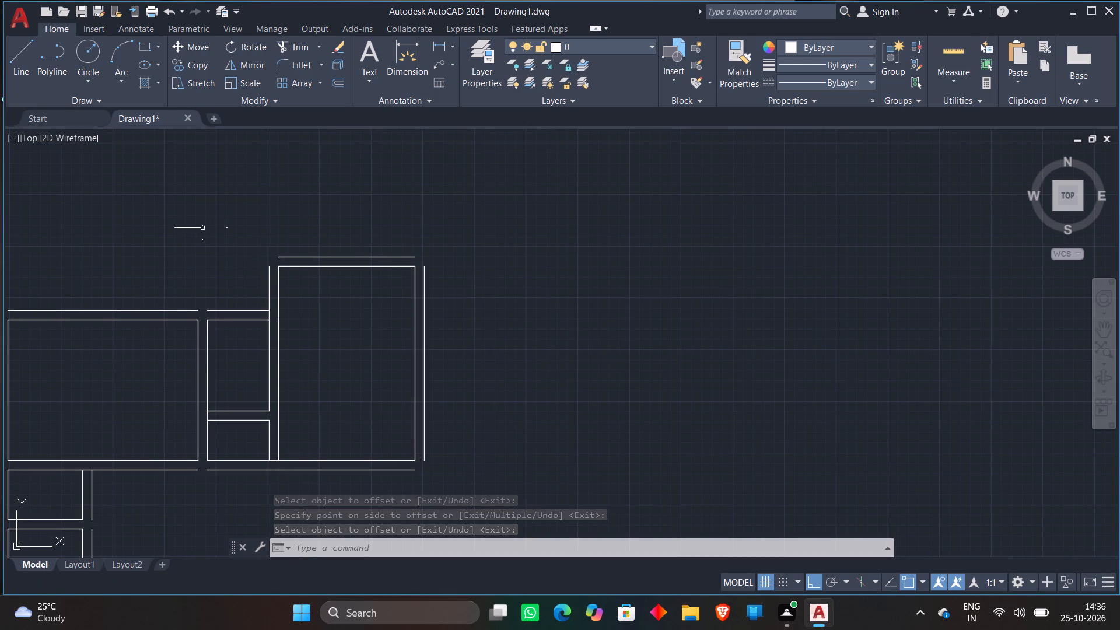
click(26, 62)
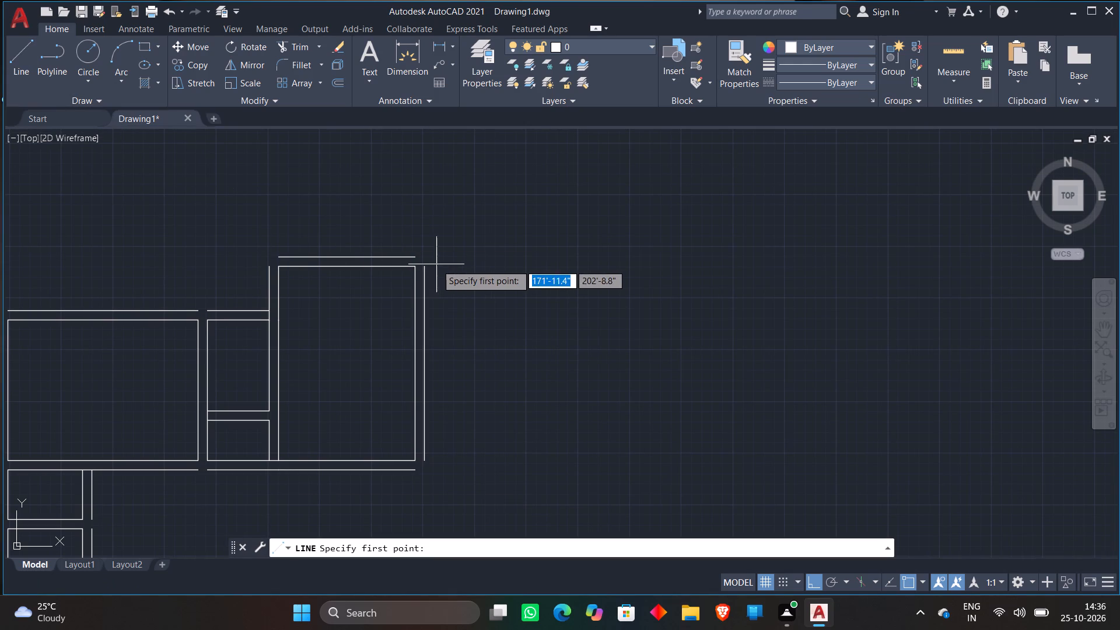
click(425, 265)
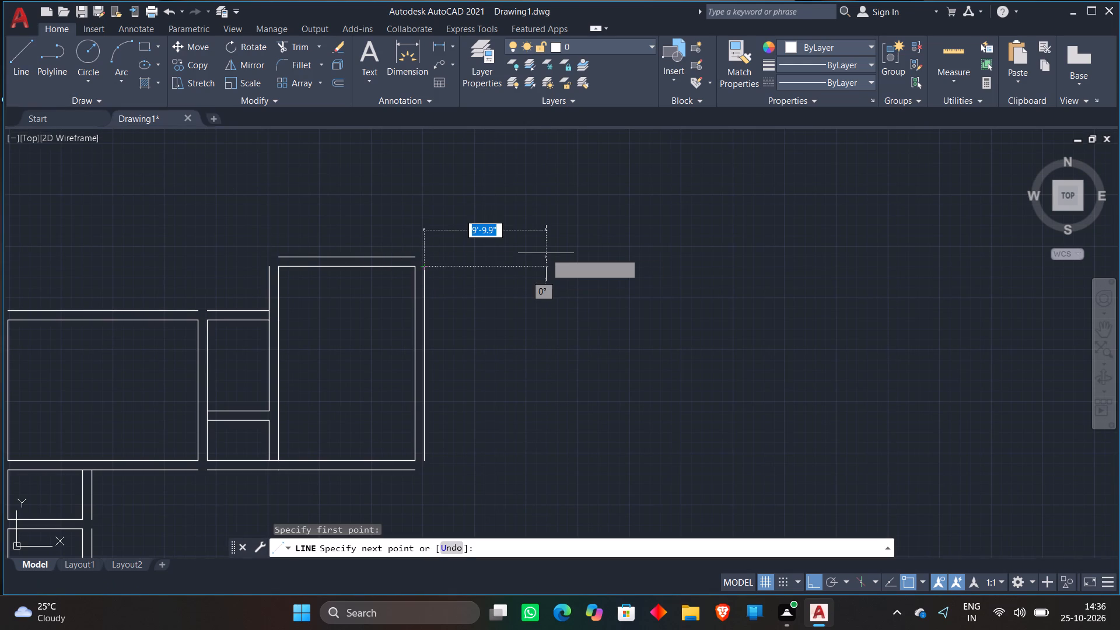
text(14')
key(Return)
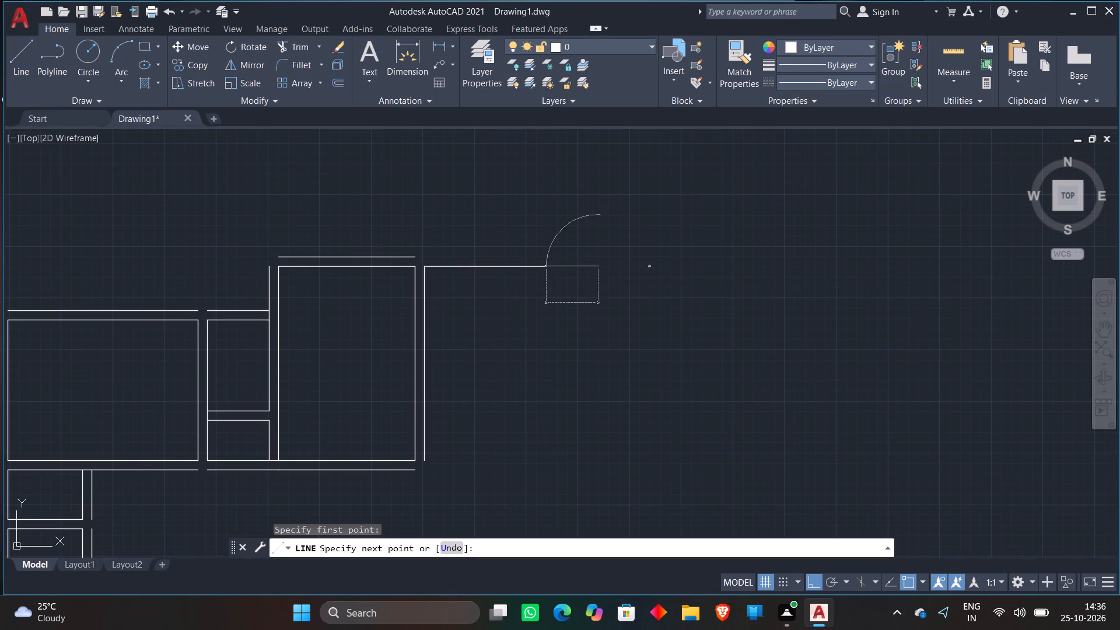
scroll(537, 245, down, 3)
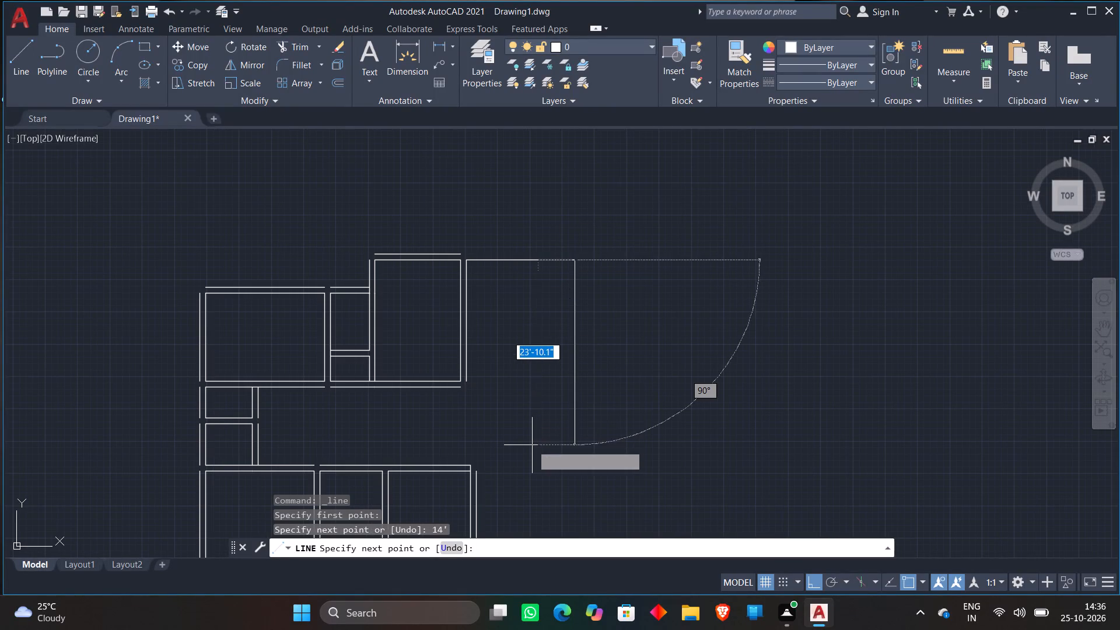
scroll(532, 469, down, 2)
middle_drag(532, 469, 563, 381)
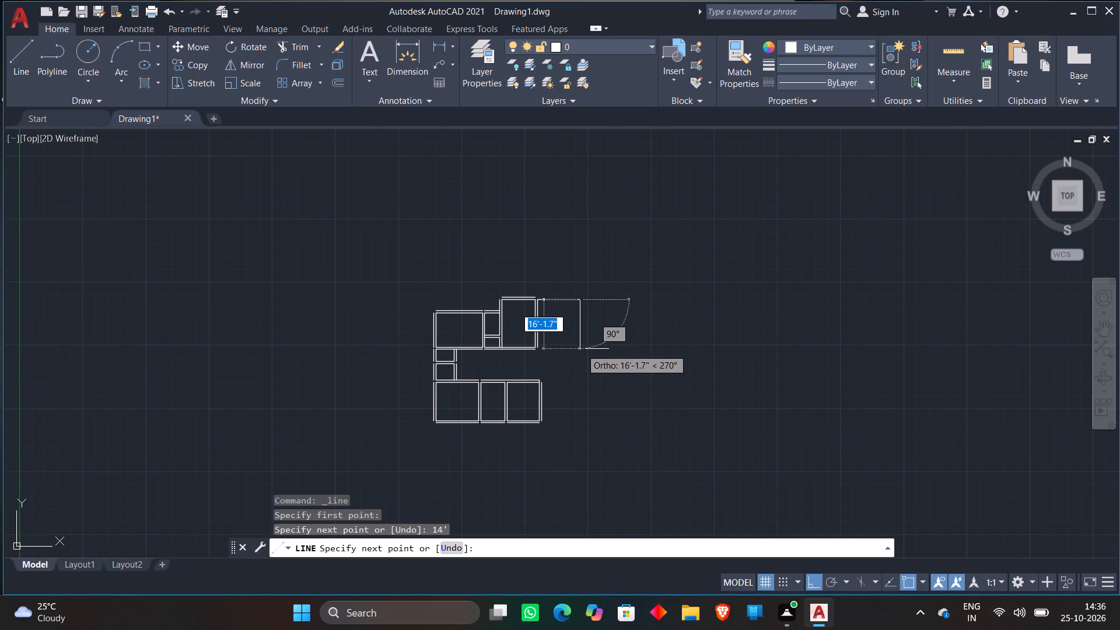
scroll(581, 349, up, 4)
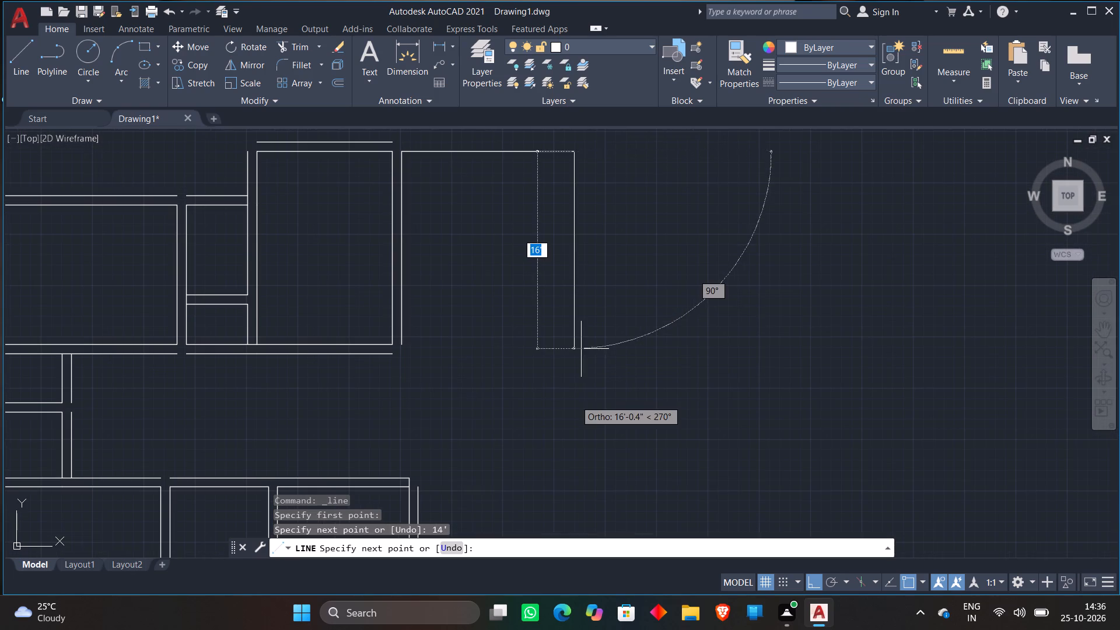
click(572, 488)
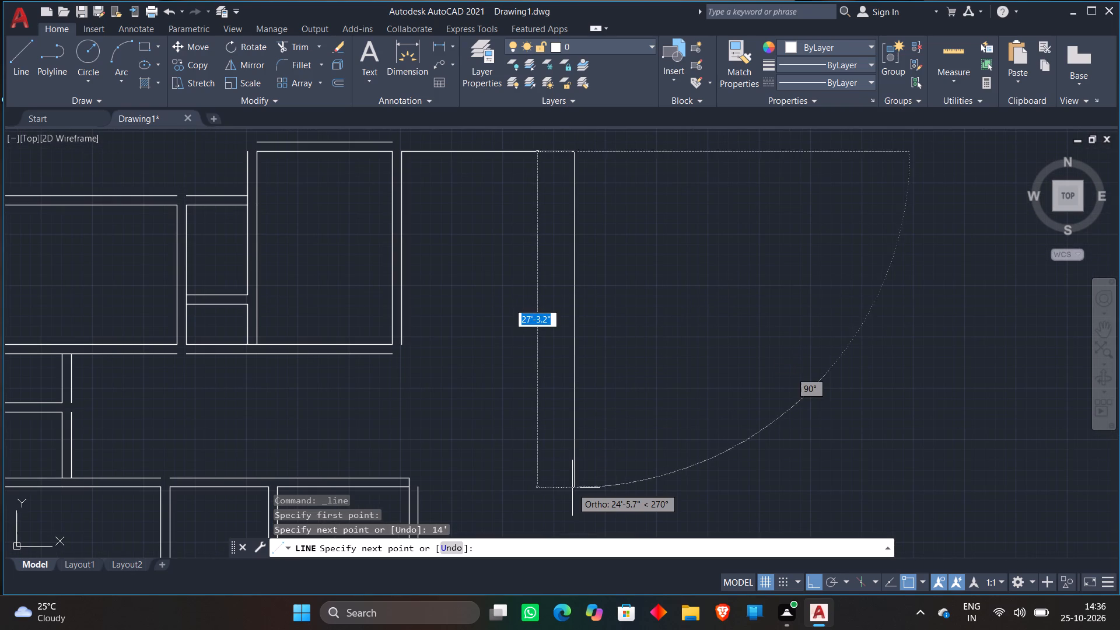
key(space)
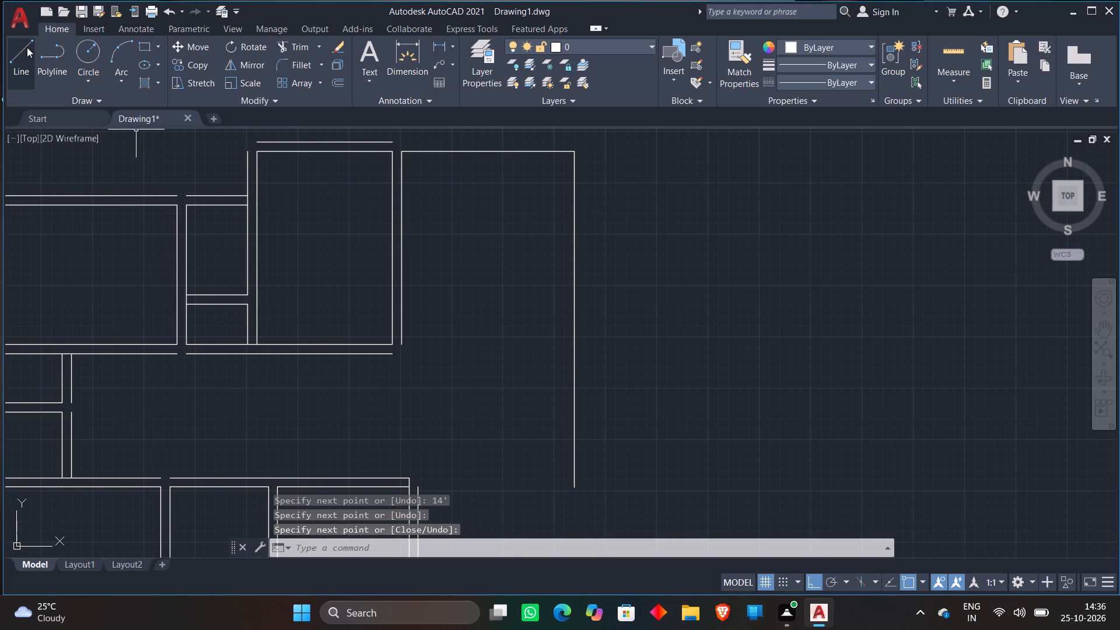
Draw a horizontal line from the lower-right room's outer top corner across the new long vertical line.
click(26, 51)
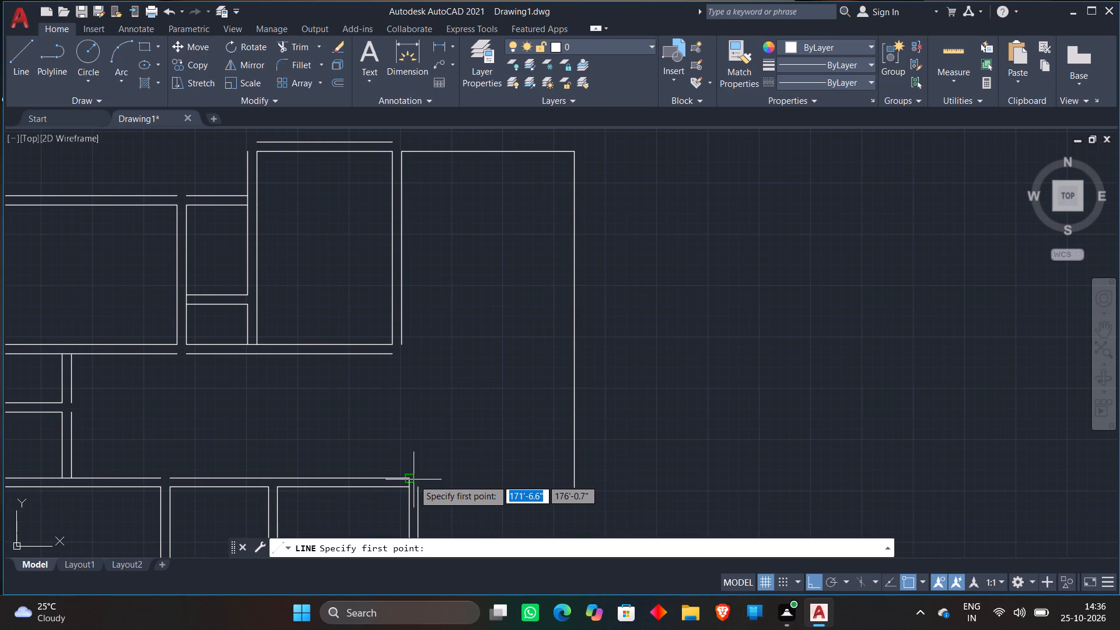
click(411, 480)
click(708, 489)
key(space)
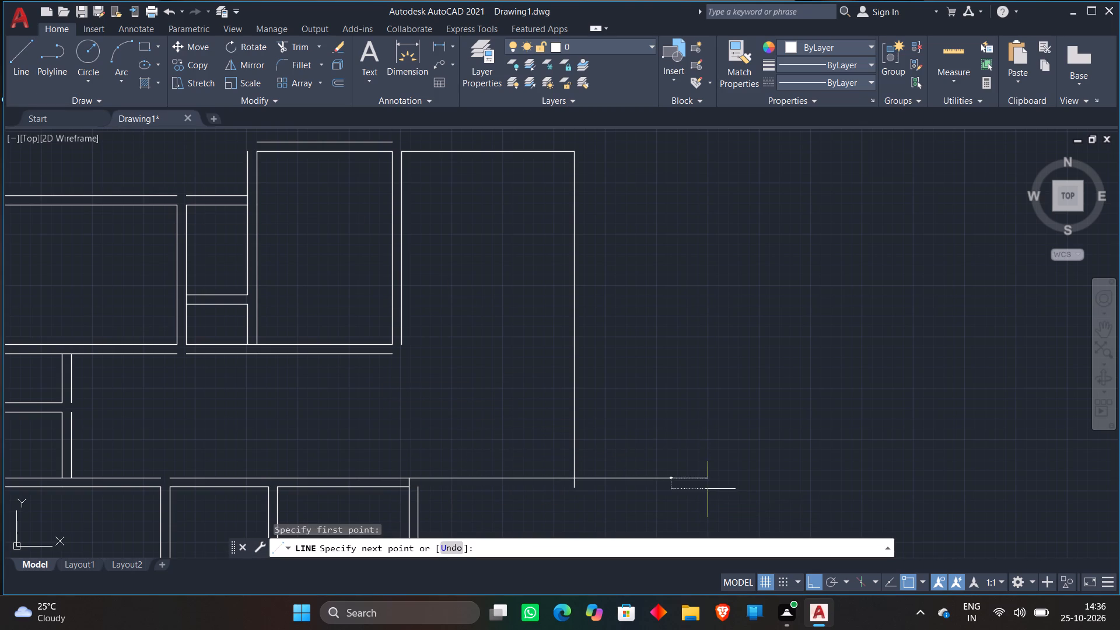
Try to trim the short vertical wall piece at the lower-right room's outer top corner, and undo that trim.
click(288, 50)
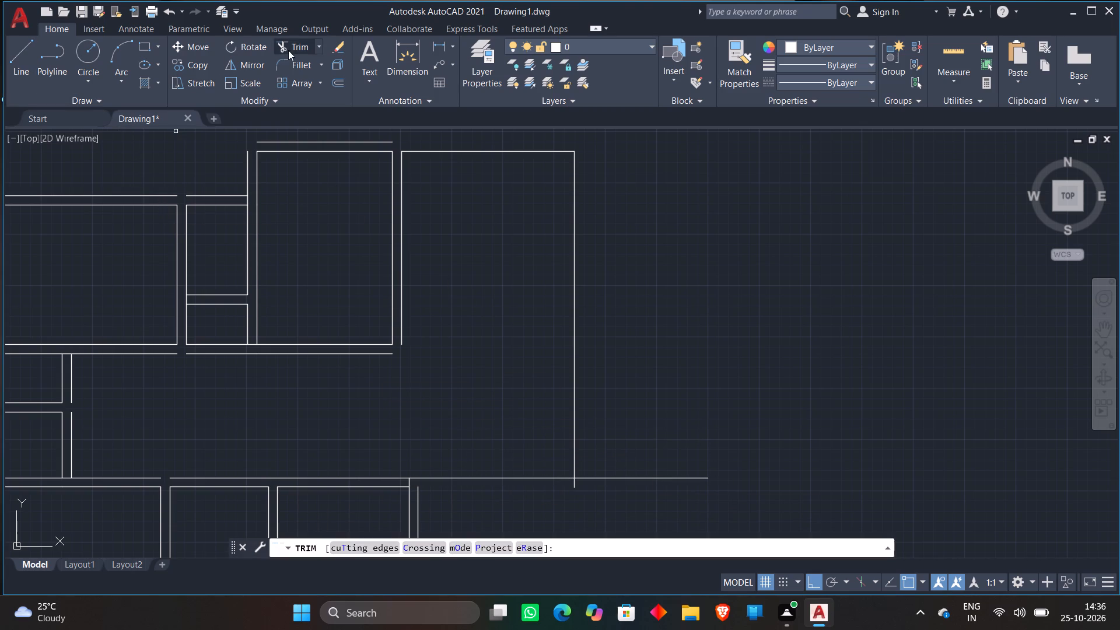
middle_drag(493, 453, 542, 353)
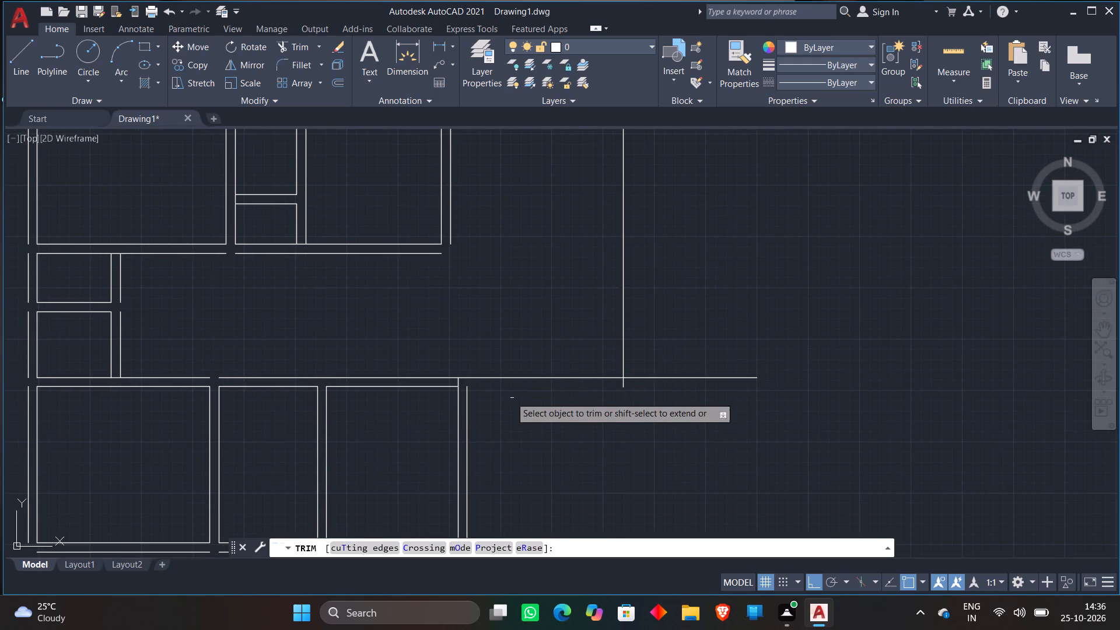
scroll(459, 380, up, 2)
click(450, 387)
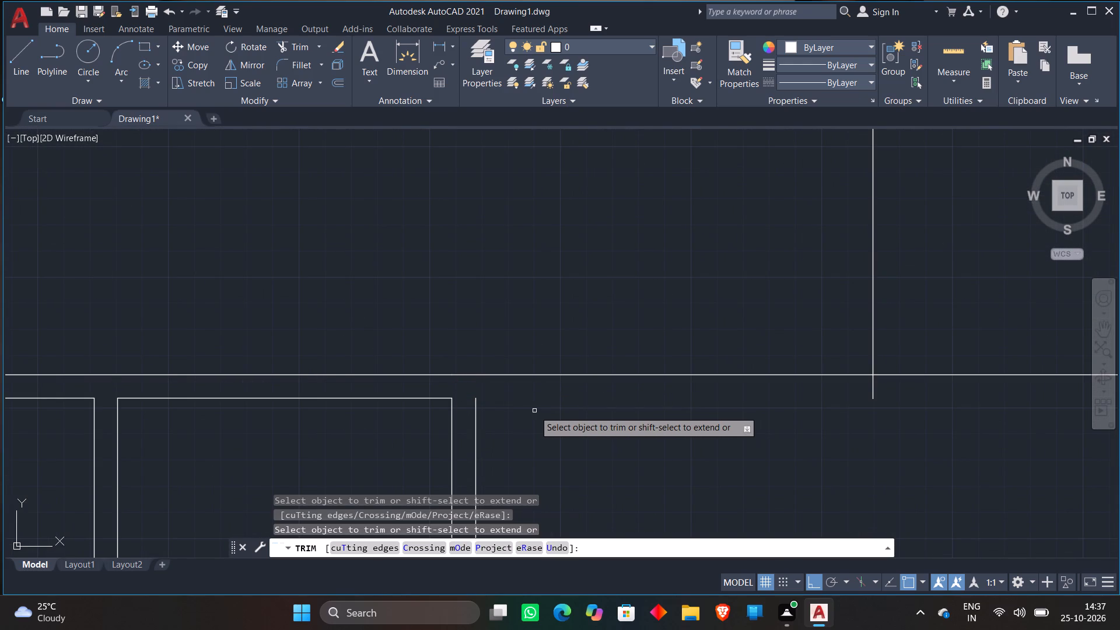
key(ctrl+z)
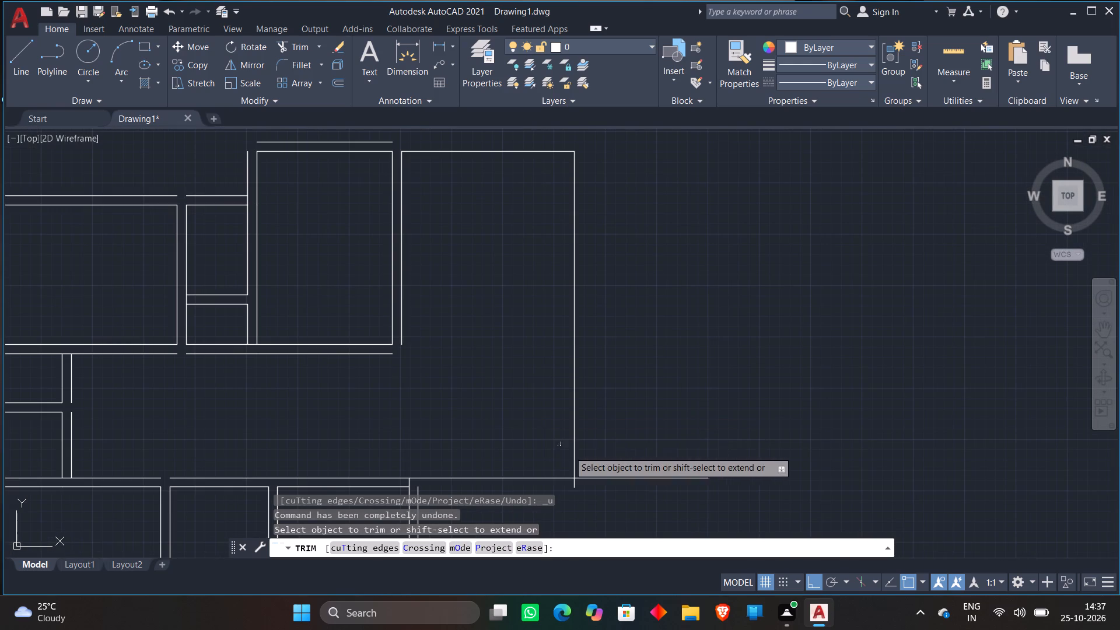
Trim the ends of the long vertical and horizontal lines that overshoot their crossing to form a clean corner.
scroll(591, 485, up, 2)
click(537, 481)
click(598, 436)
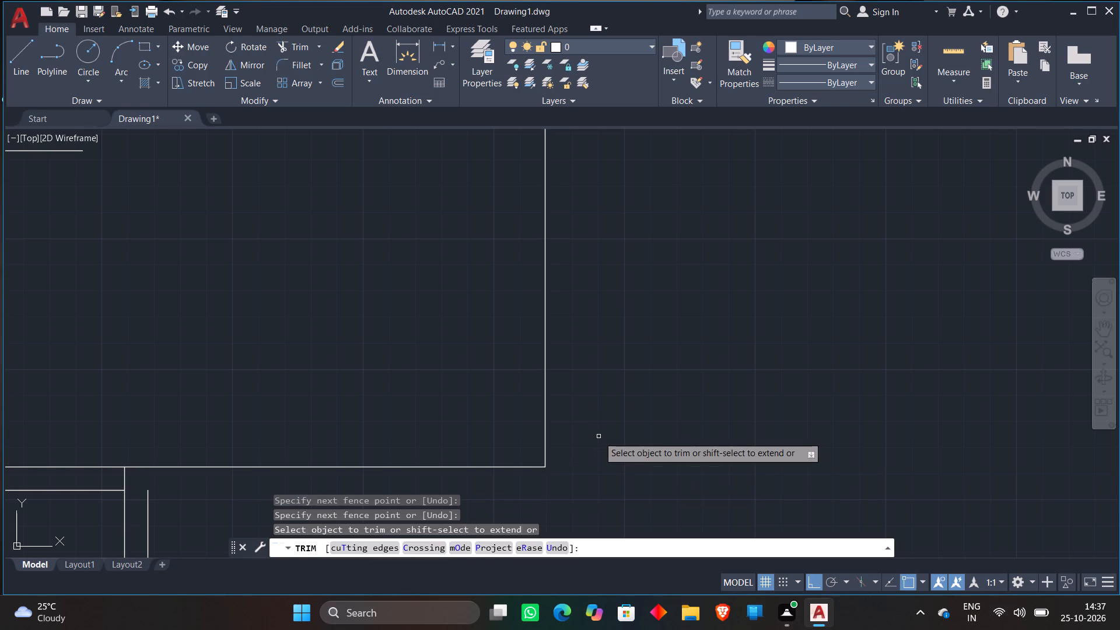
key(space)
Offset the large right-hand space's bottom line downward and its right line outward by 9".
scroll(614, 414, down, 2)
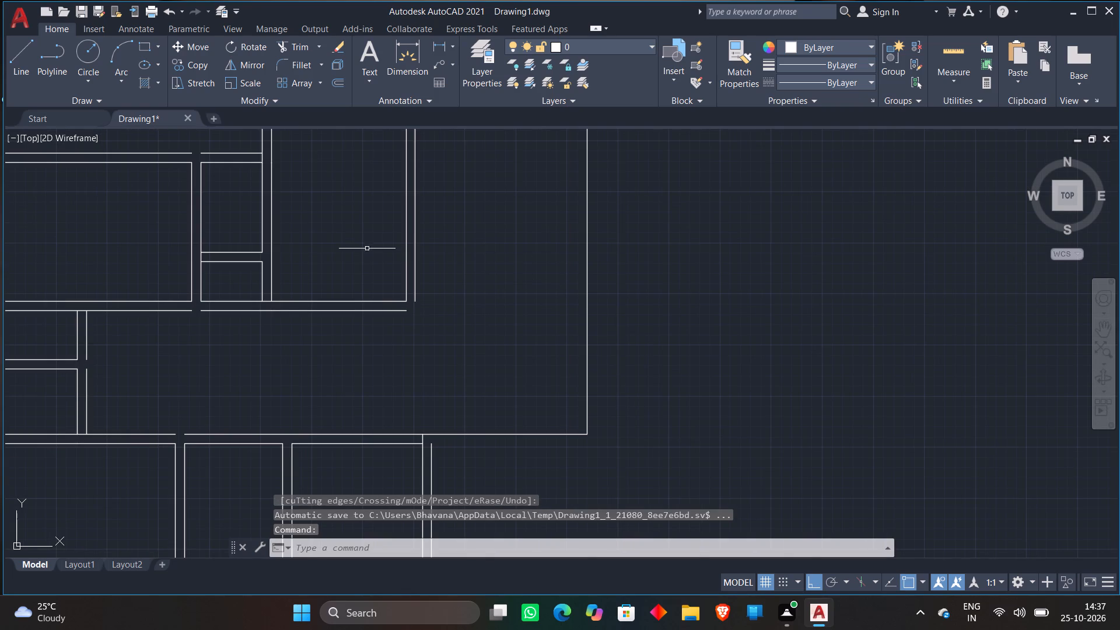
click(338, 87)
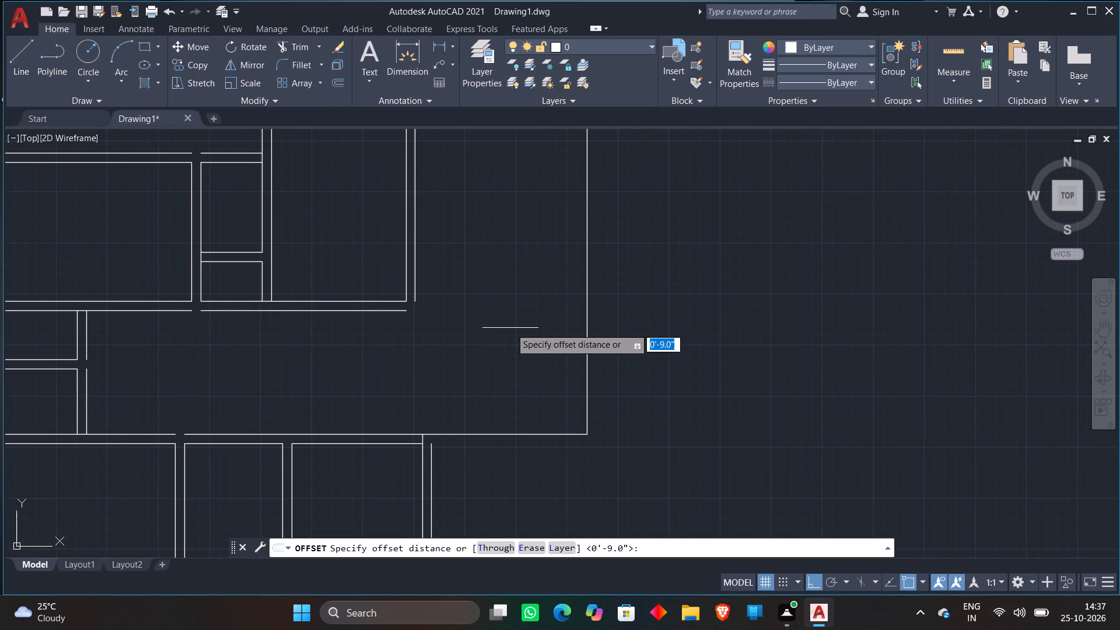
key(Return)
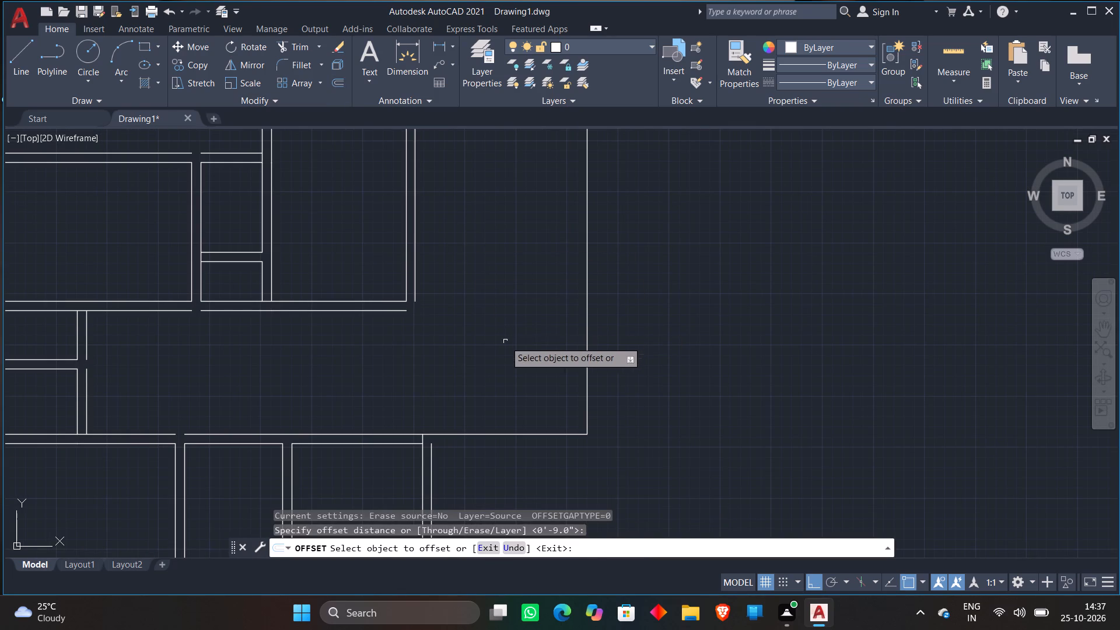
middle_drag(492, 439, 495, 405)
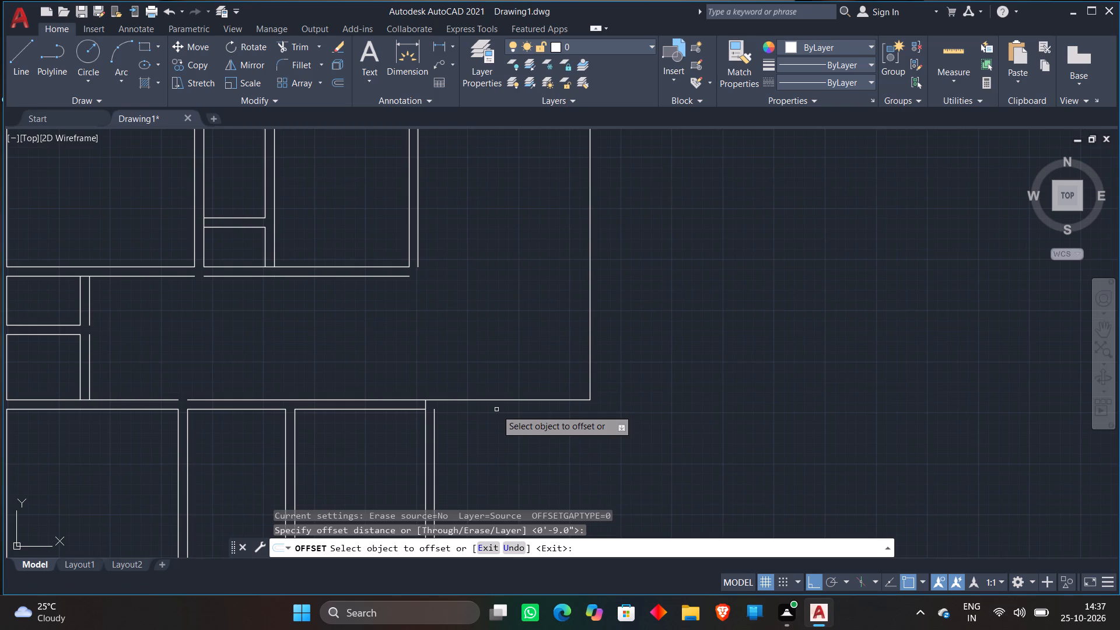
click(498, 400)
click(490, 456)
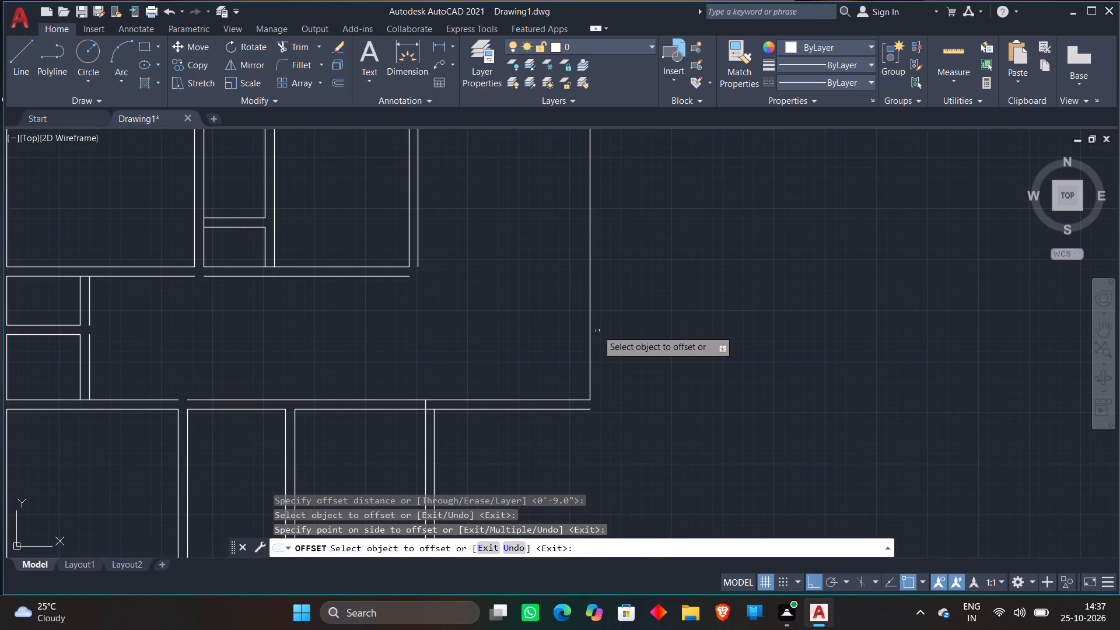
click(590, 339)
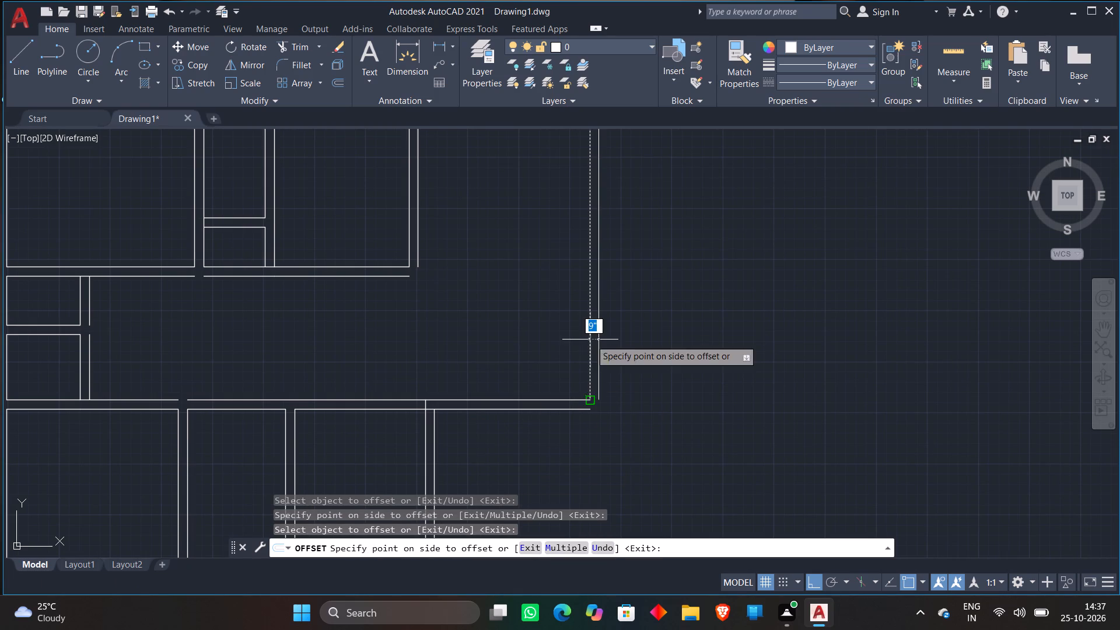
click(755, 326)
scroll(755, 326, down, 2)
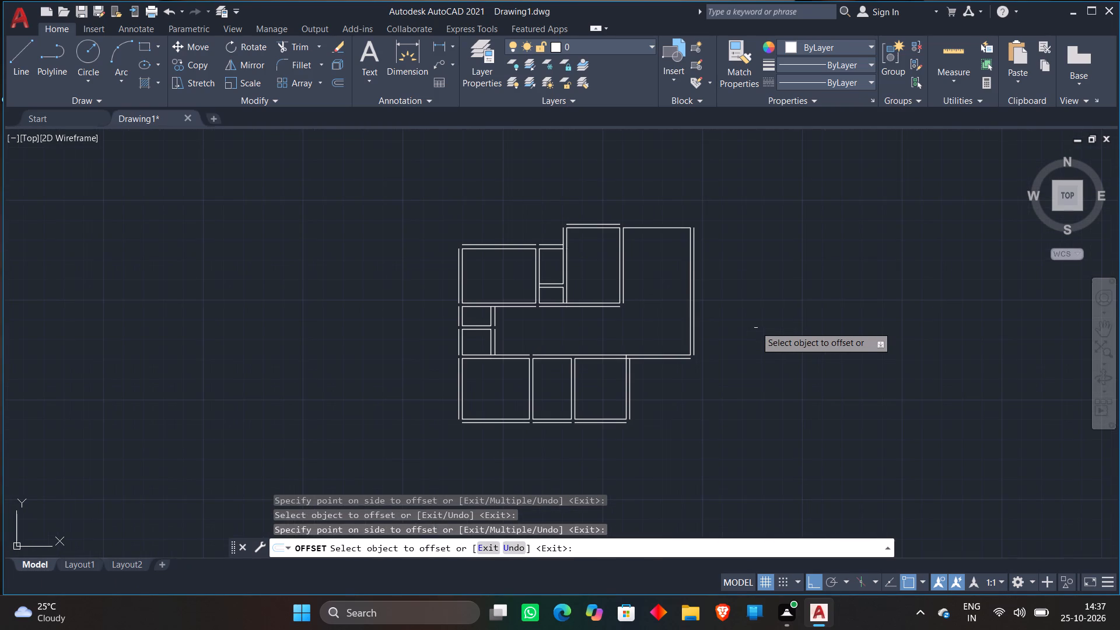
Offset the large right-hand space's top line upward by 9" to form its outer wall line.
middle_drag(664, 216, 657, 239)
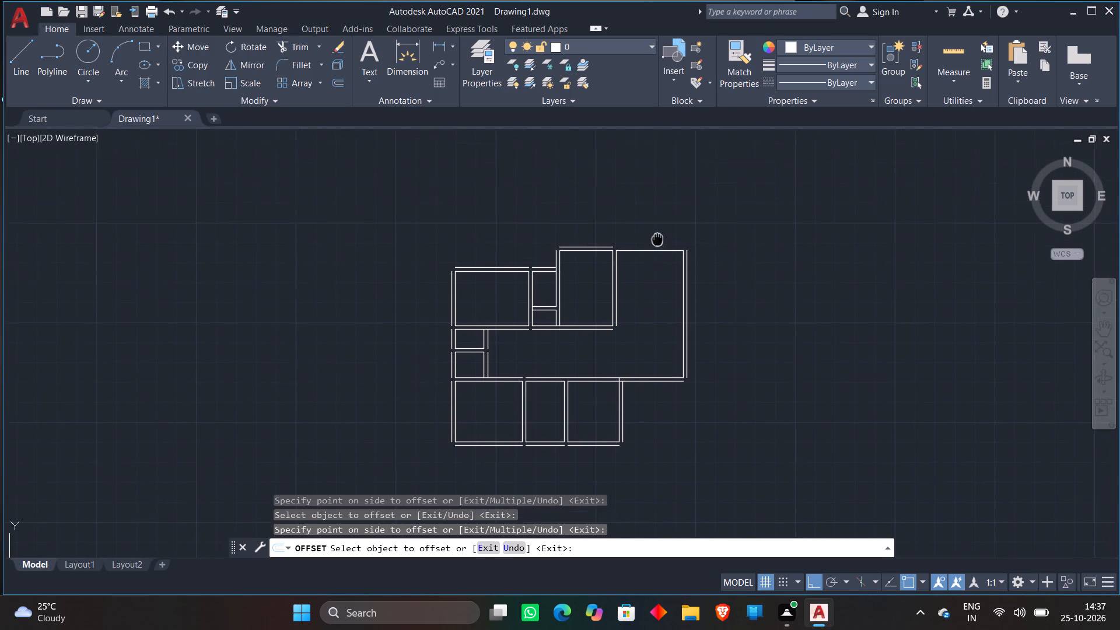
middle_drag(657, 239, 639, 267)
scroll(652, 269, up, 3)
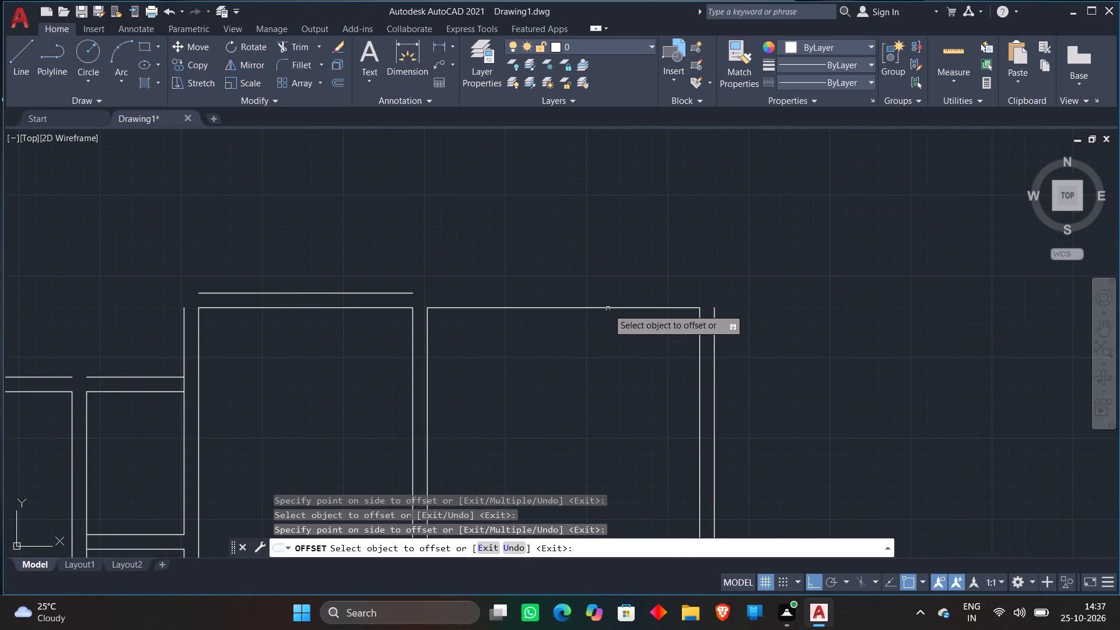
click(606, 306)
click(621, 226)
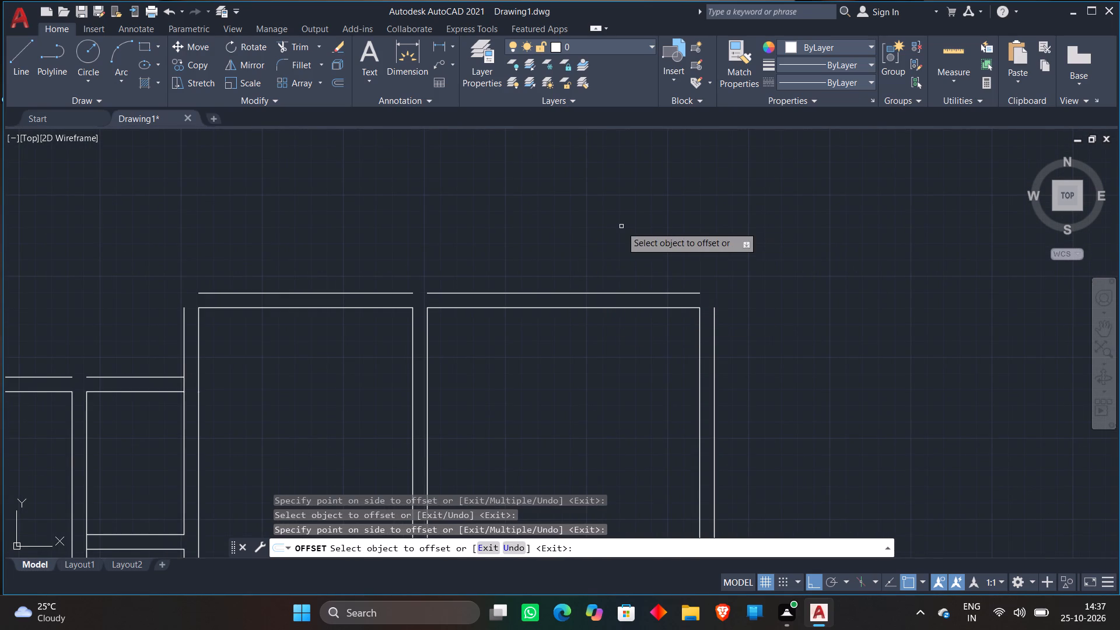
Fillet the large right-hand space's outer top and right wall lines into a closed corner.
click(298, 62)
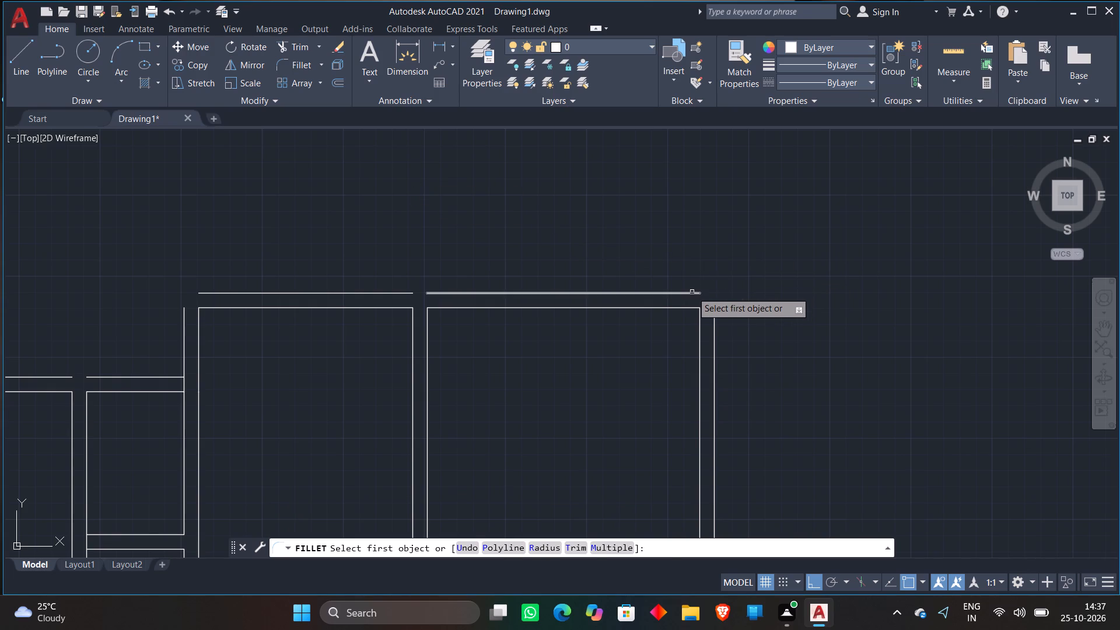
click(692, 292)
click(714, 313)
Fillet the upper-left room's outer top and left wall lines into a closed corner.
scroll(747, 242, down, 2)
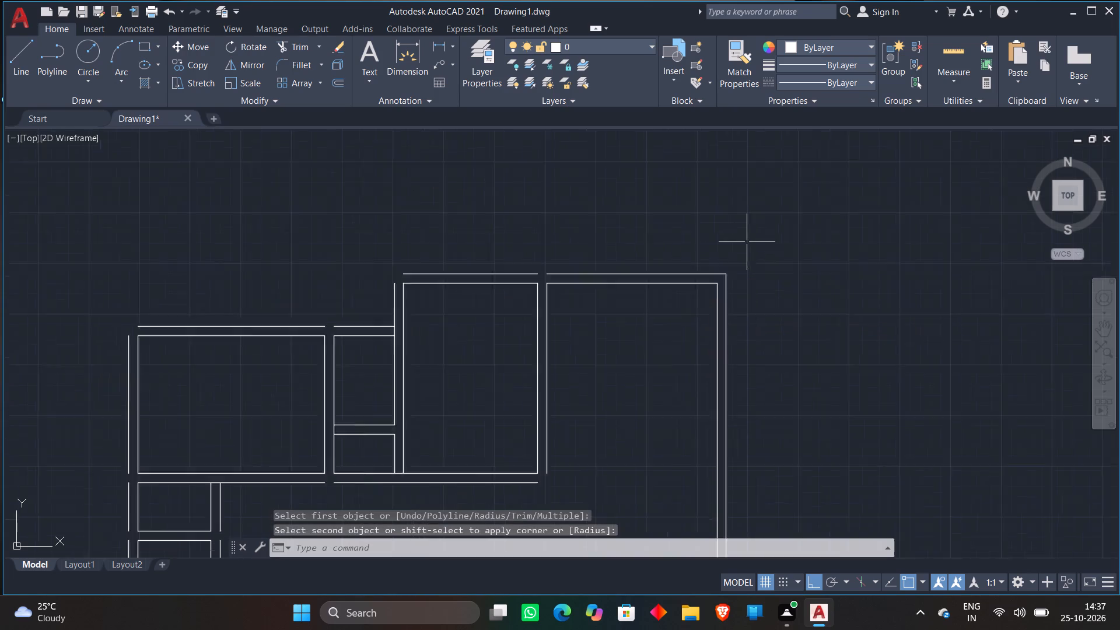
scroll(747, 242, down, 1)
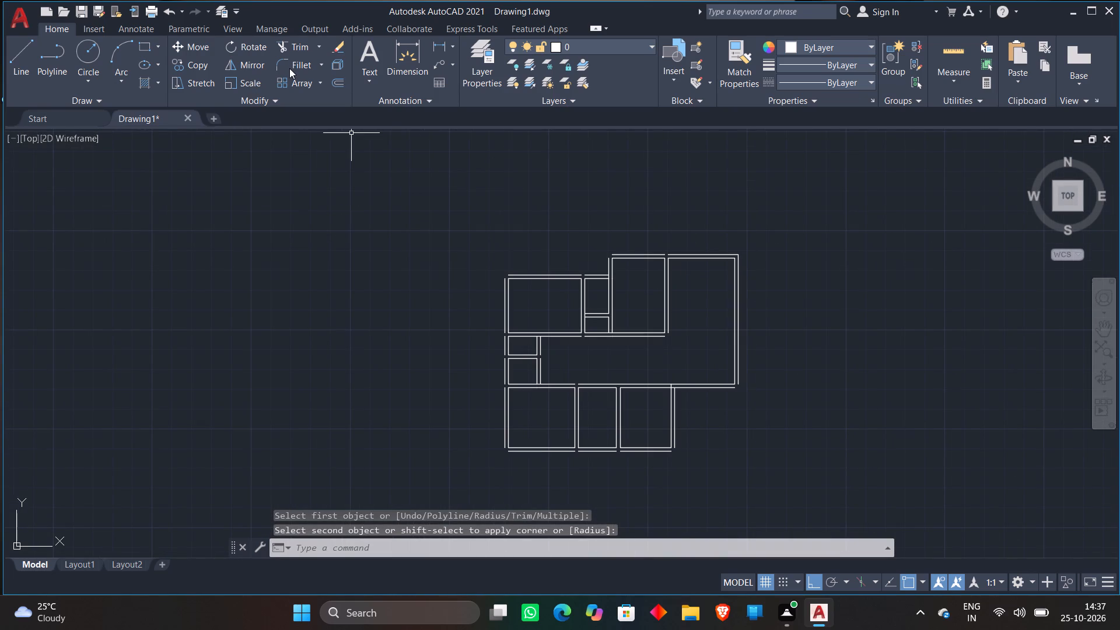
click(289, 68)
scroll(506, 273, up, 3)
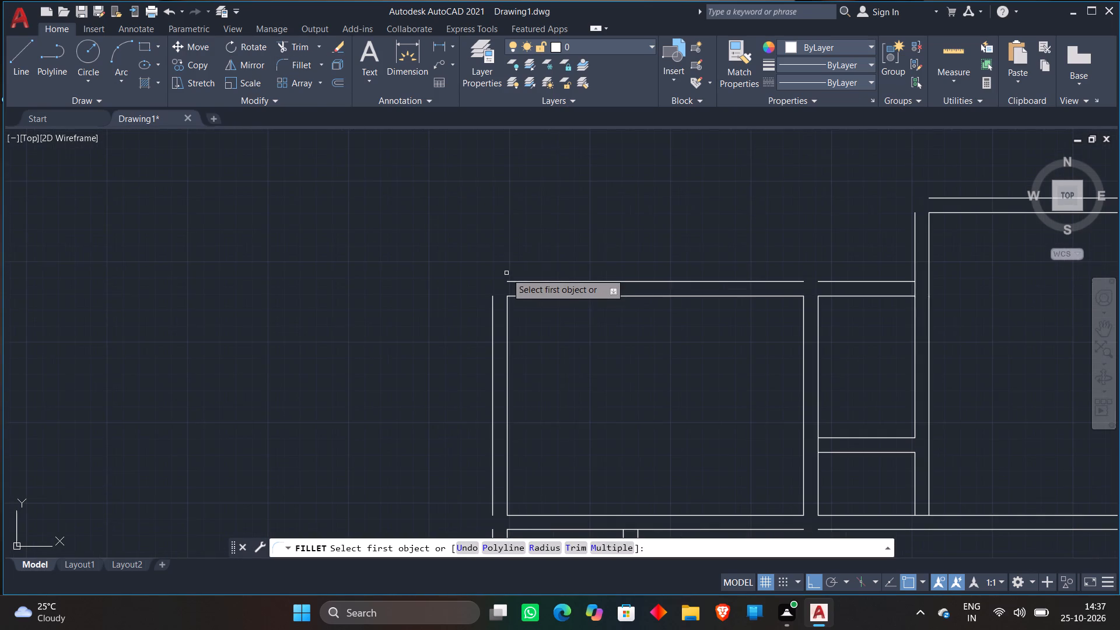
click(515, 281)
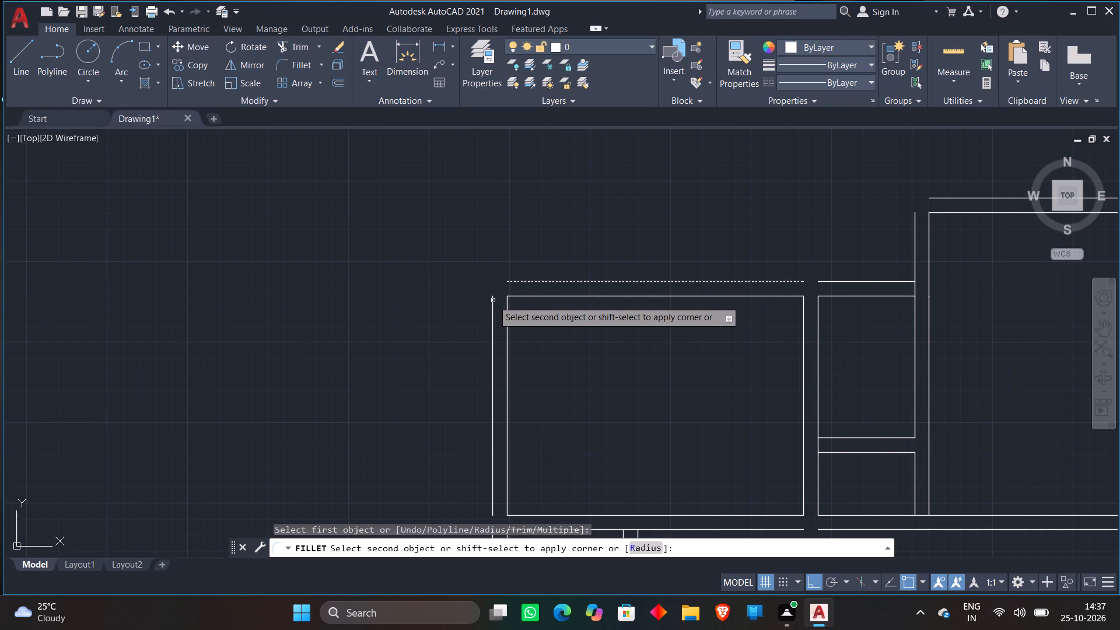
click(493, 300)
Fillet the outer top and left wall lines of the tall upper room beside the large space into a closed corner.
scroll(549, 223, down, 1)
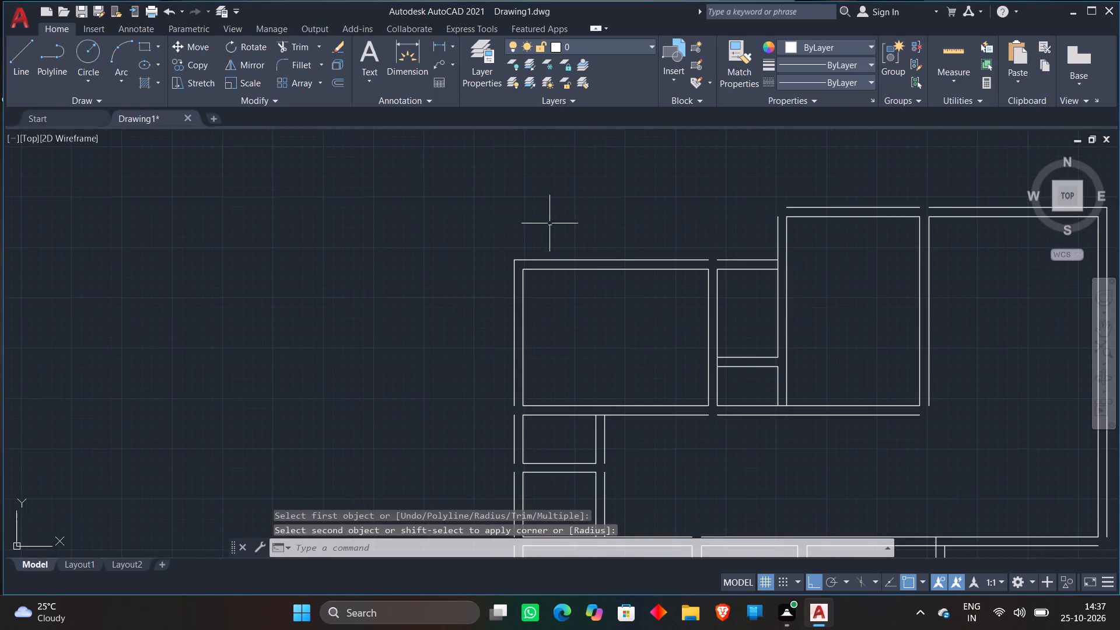
middle_drag(548, 225, 459, 251)
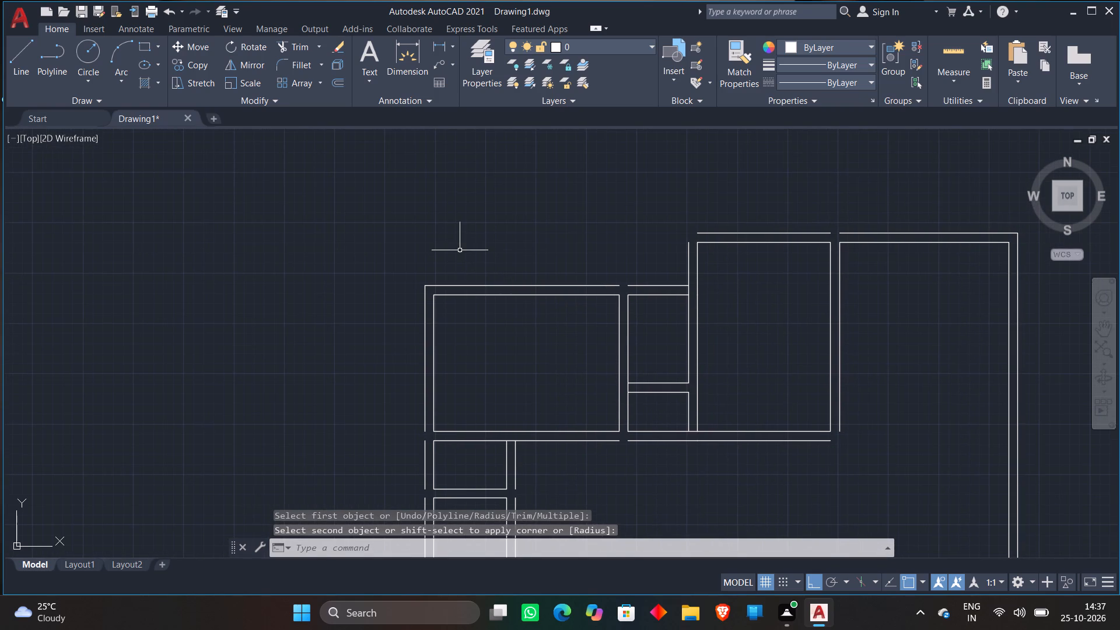
click(276, 60)
scroll(737, 223, up, 2)
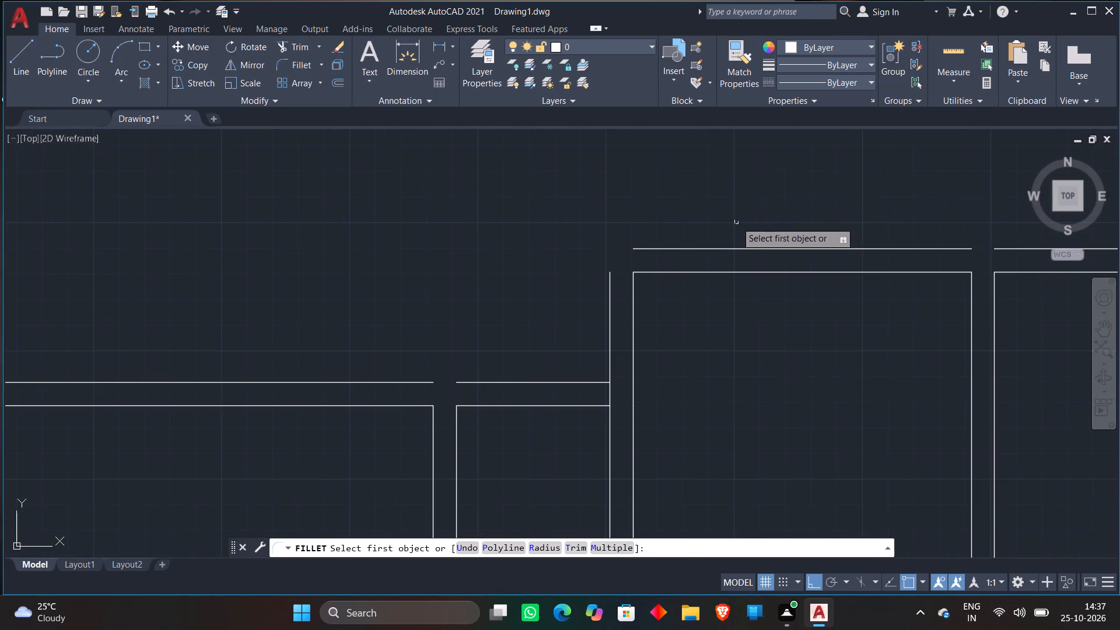
click(656, 249)
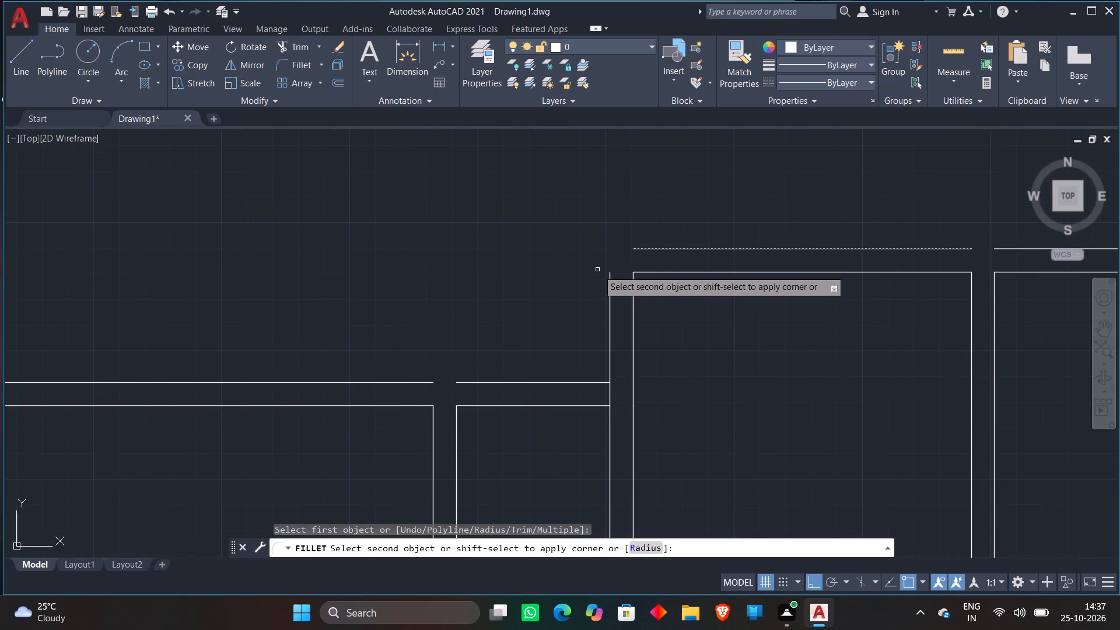
click(609, 282)
Fillet the lower-left room's outer left and bottom wall lines into a closed corner.
scroll(551, 222, down, 4)
middle_drag(549, 227, 403, 223)
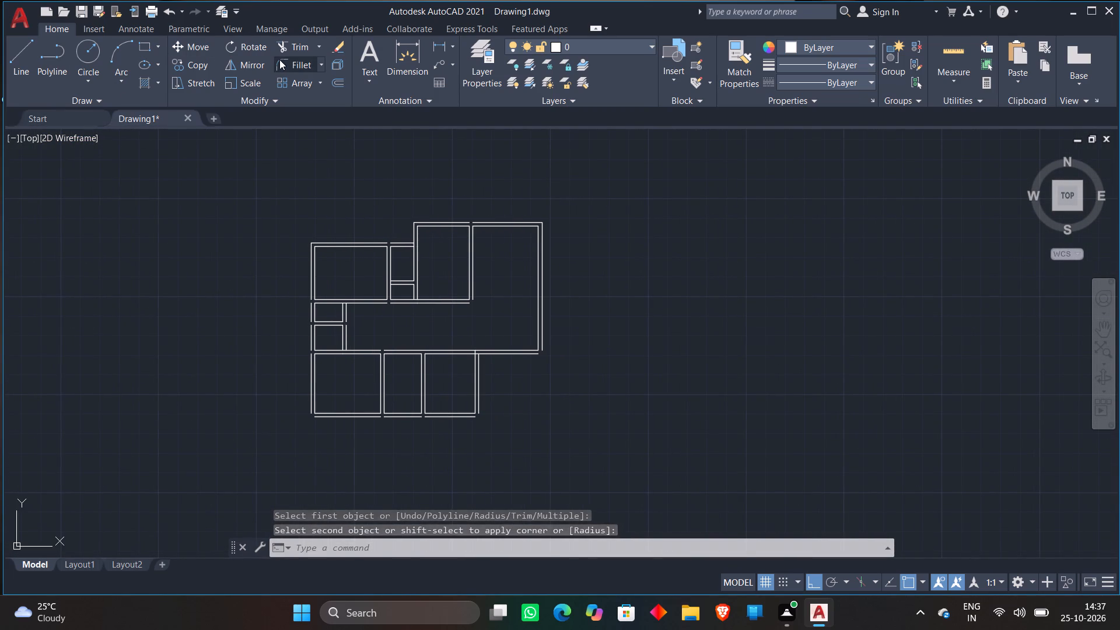
click(279, 60)
scroll(332, 432, up, 3)
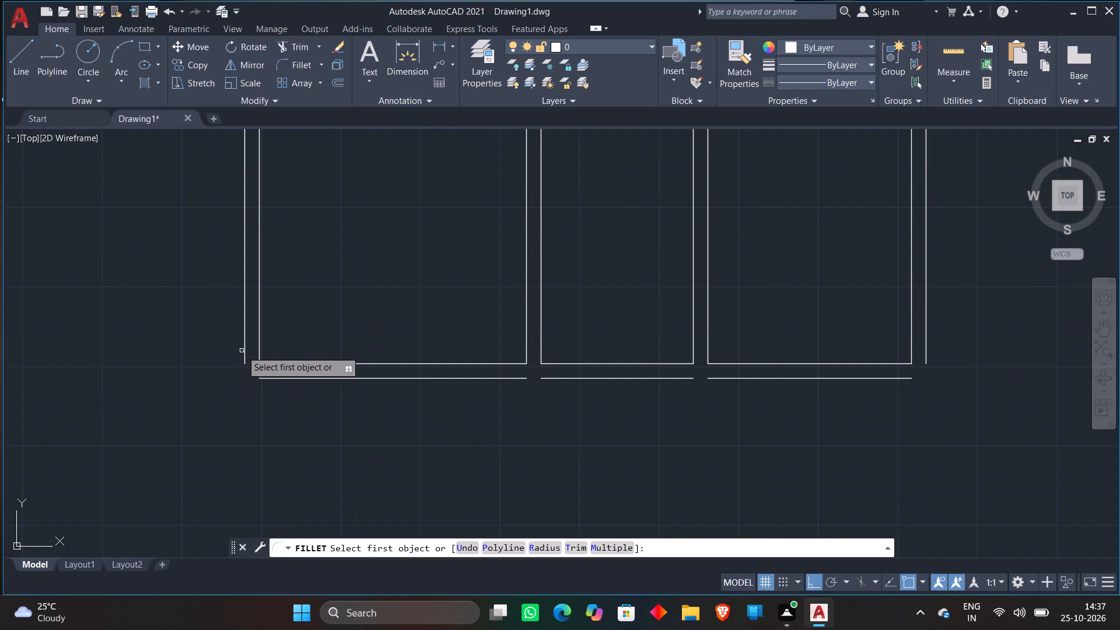
click(244, 351)
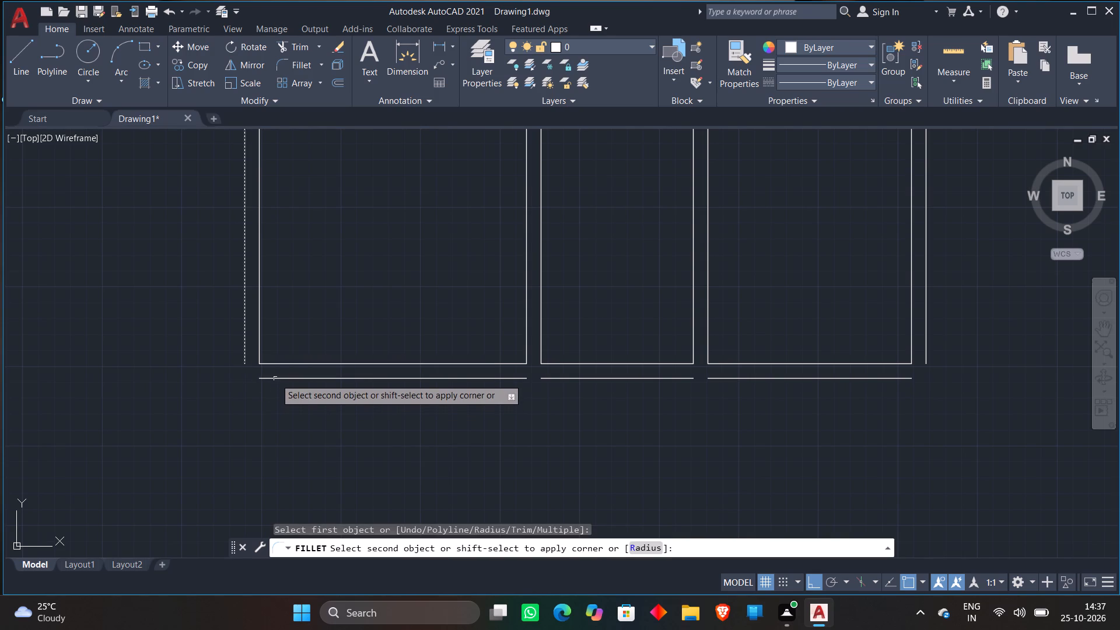
click(275, 379)
Fillet the large right-hand space's outer right and bottom wall lines into a closed corner.
scroll(241, 401, down, 2)
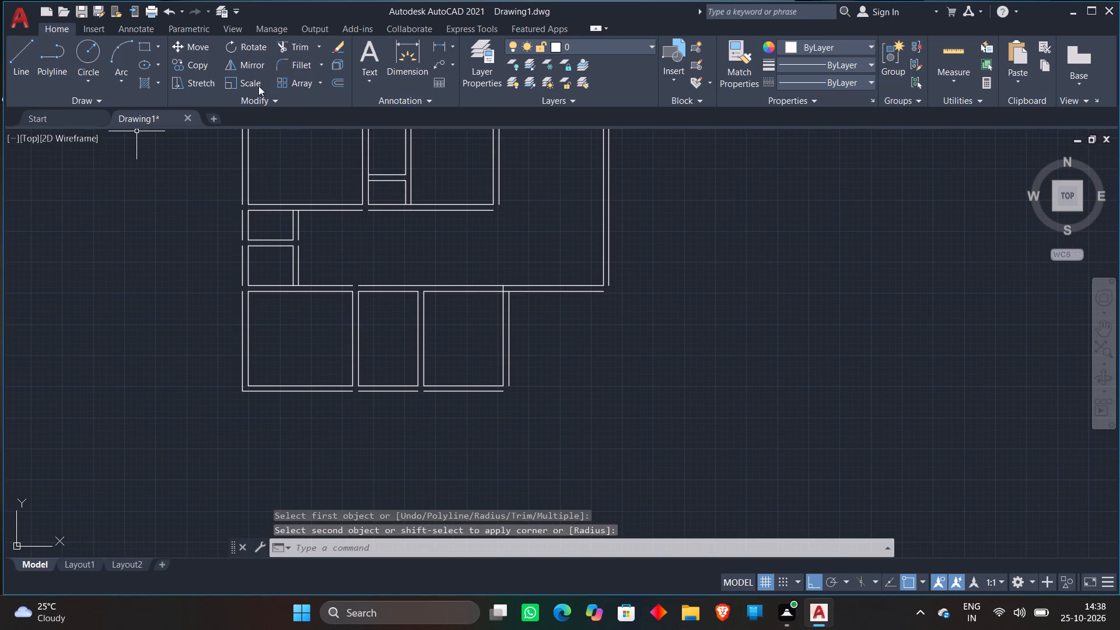
scroll(282, 65, down, 1)
click(282, 65)
scroll(609, 296, up, 3)
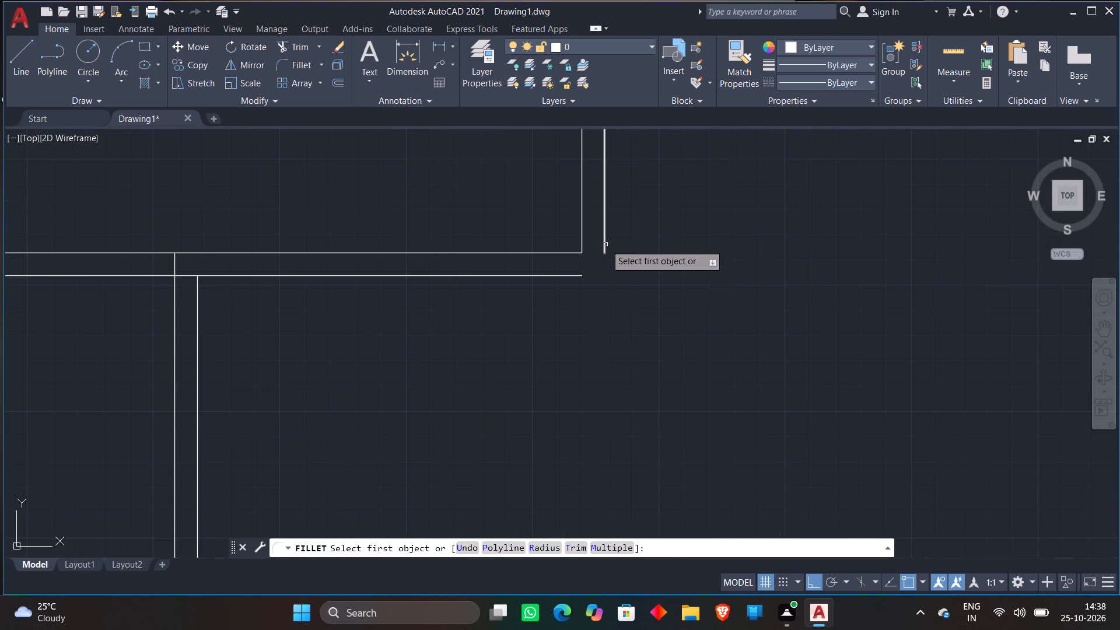
click(605, 245)
click(568, 274)
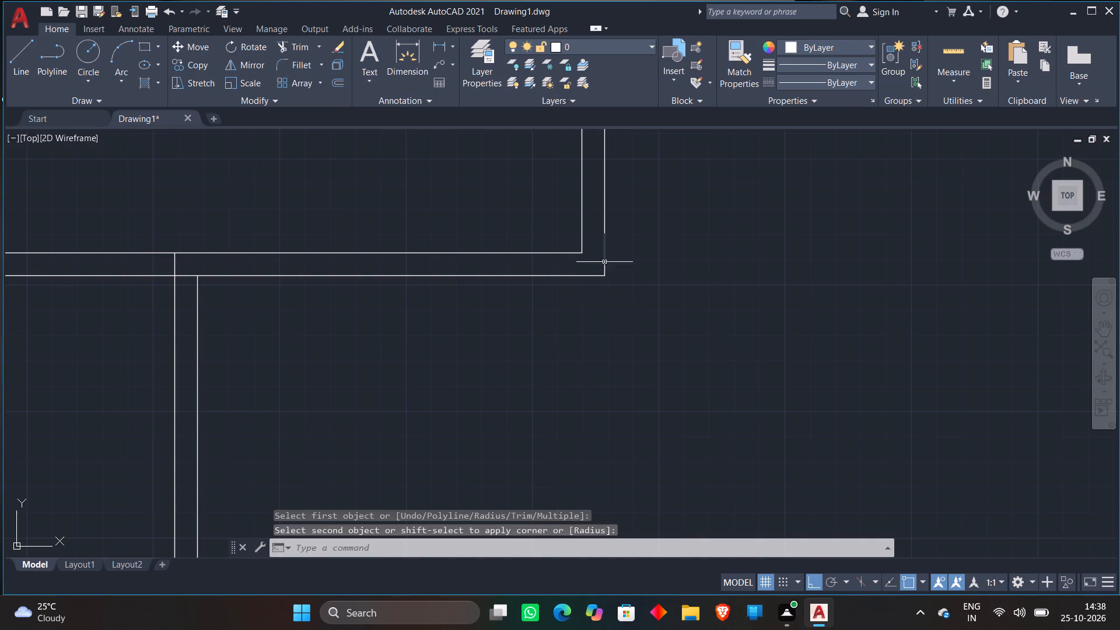
Fillet the lower-right room's outer right and bottom wall lines into a closed corner.
scroll(619, 249, down, 3)
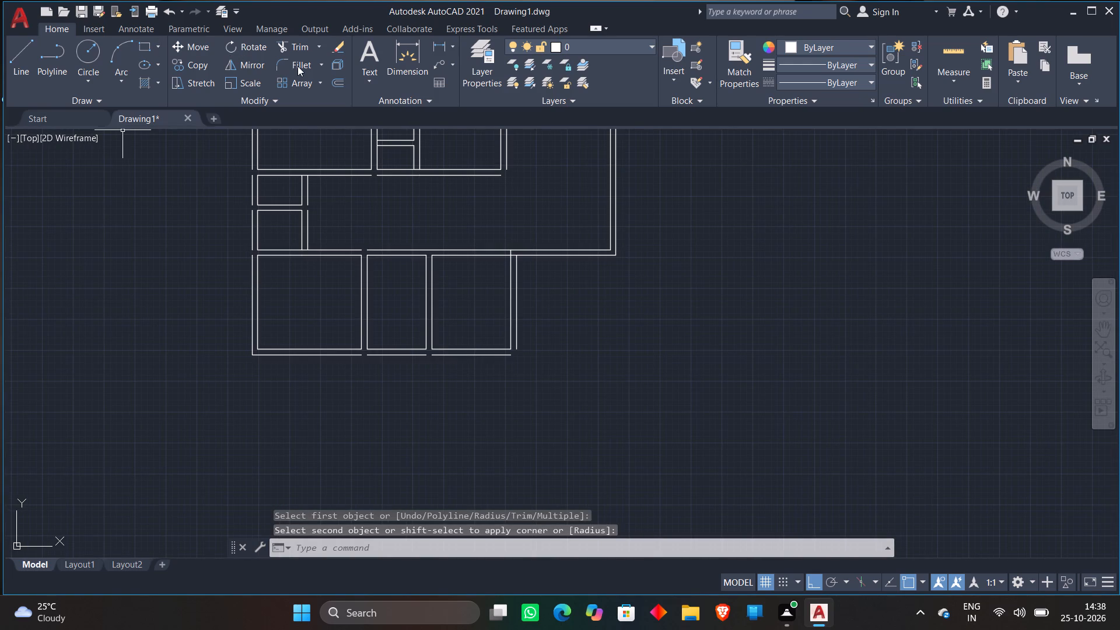
click(296, 65)
scroll(525, 344, up, 3)
click(483, 355)
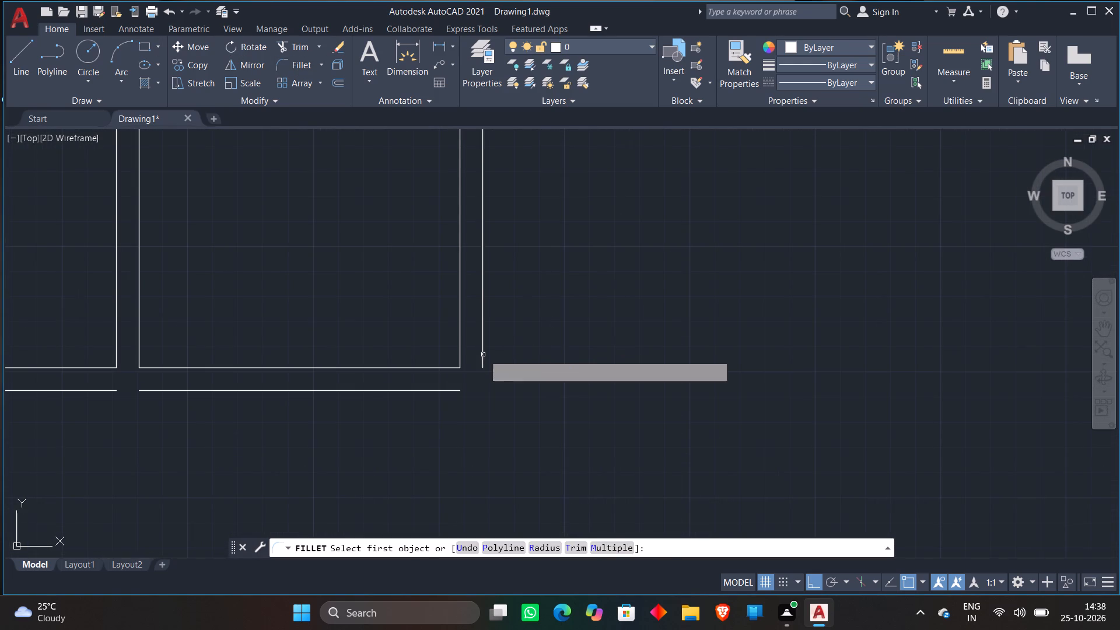
click(449, 391)
Fillet the tall upper room's outer right and bottom wall lines where they meet inside the large space.
scroll(568, 293, down, 3)
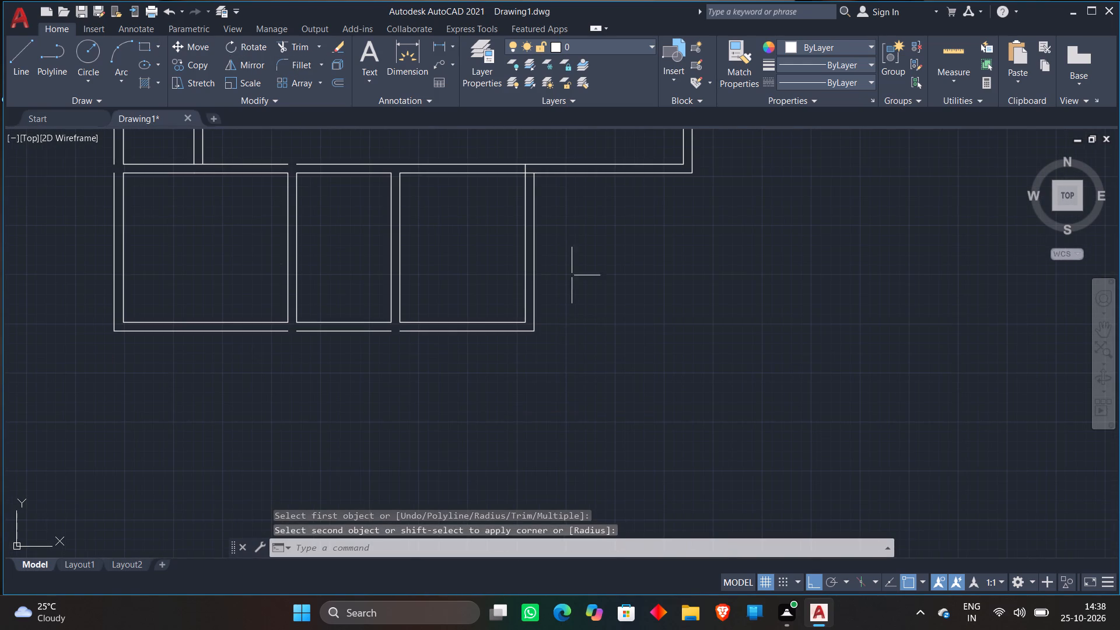
middle_drag(576, 259, 553, 360)
scroll(427, 211, down, 2)
middle_drag(427, 213, 413, 296)
scroll(433, 247, up, 3)
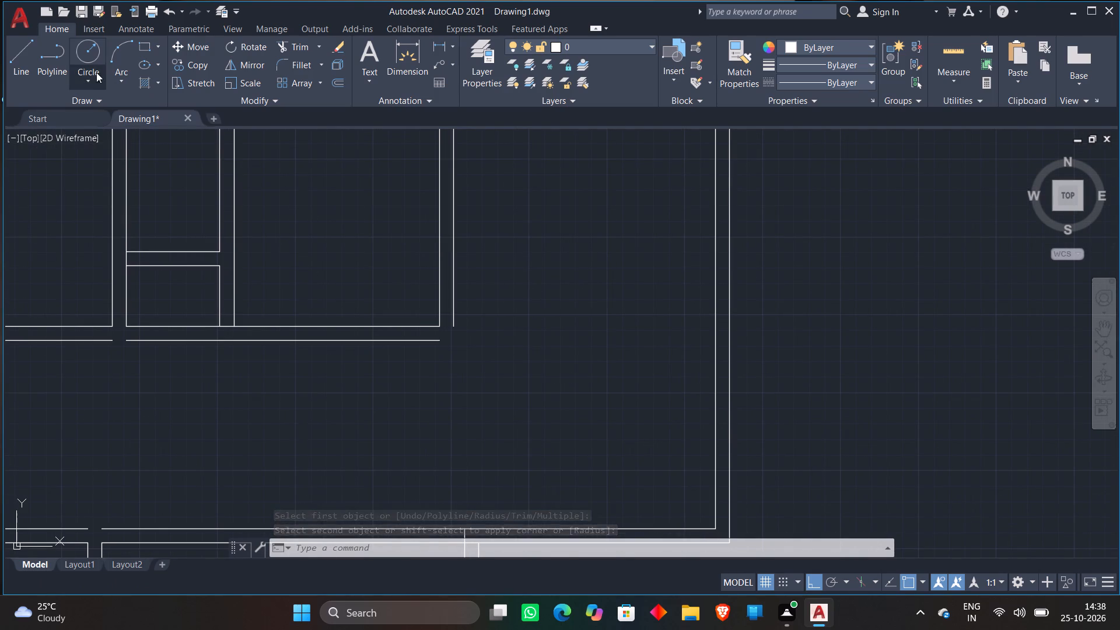
click(291, 61)
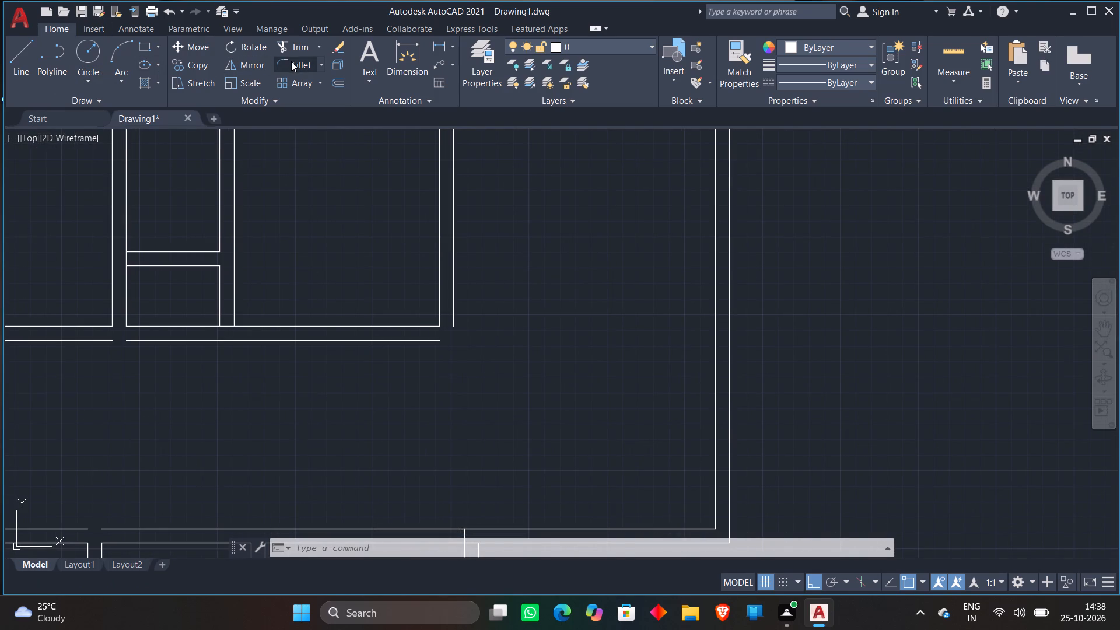
click(453, 317)
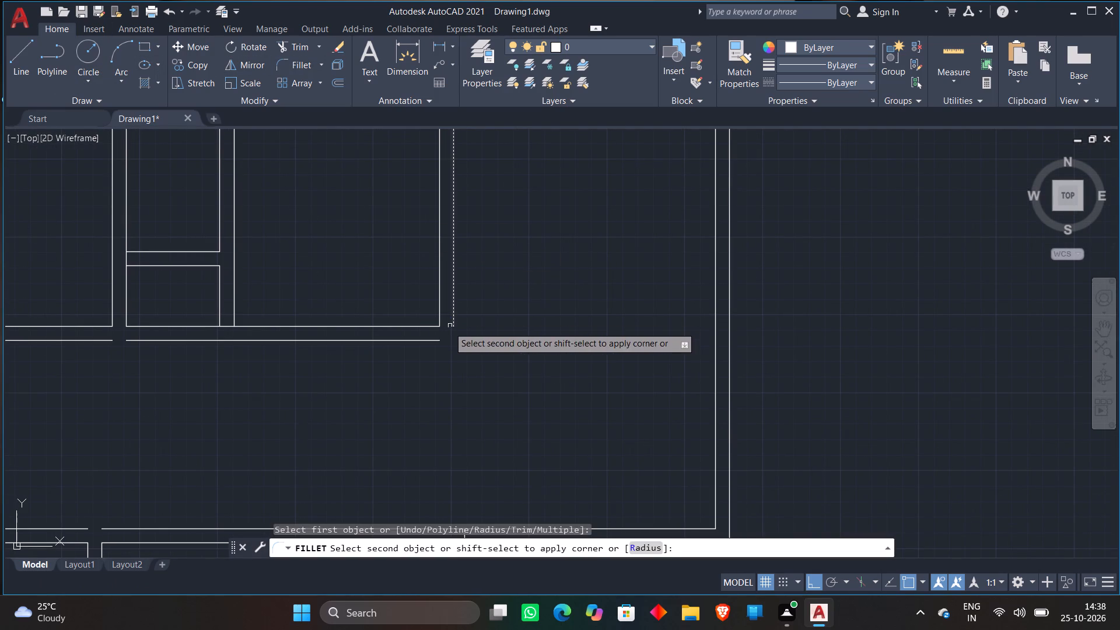
click(435, 341)
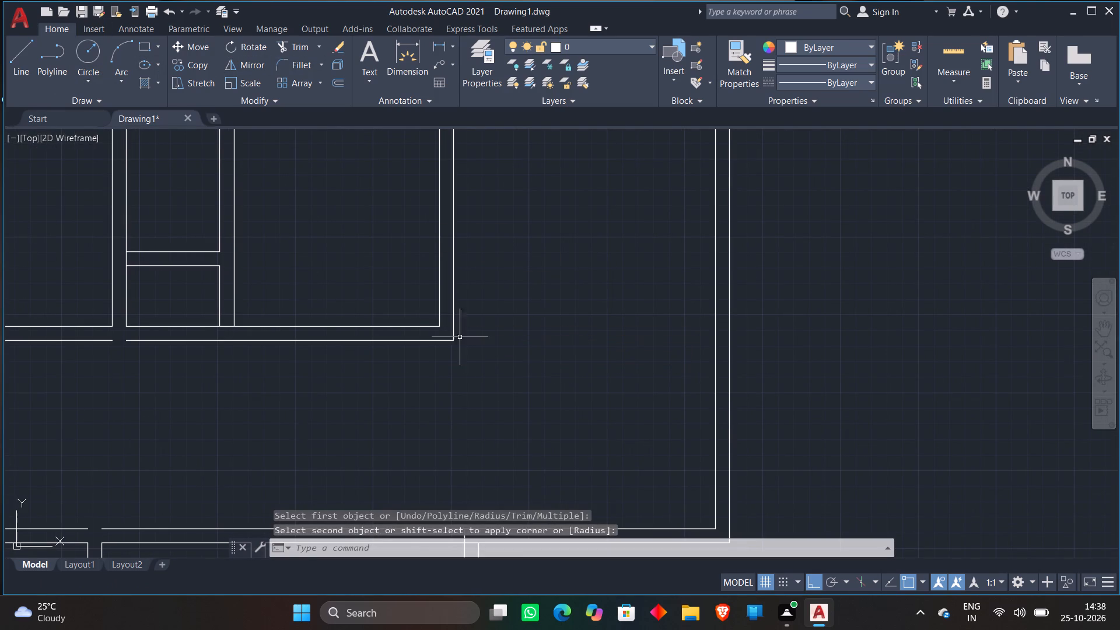
Extend the outer top wall lines across the gaps above the upper-left room's right wall and the tall upper room's right wall.
scroll(568, 332, down, 2)
scroll(514, 211, up, 1)
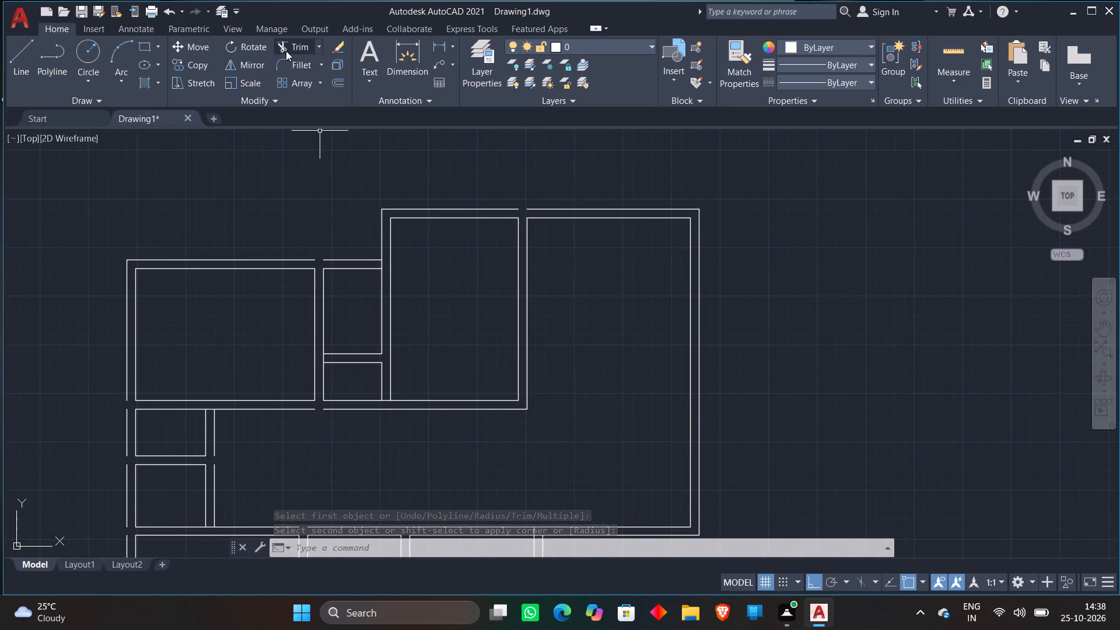
click(319, 47)
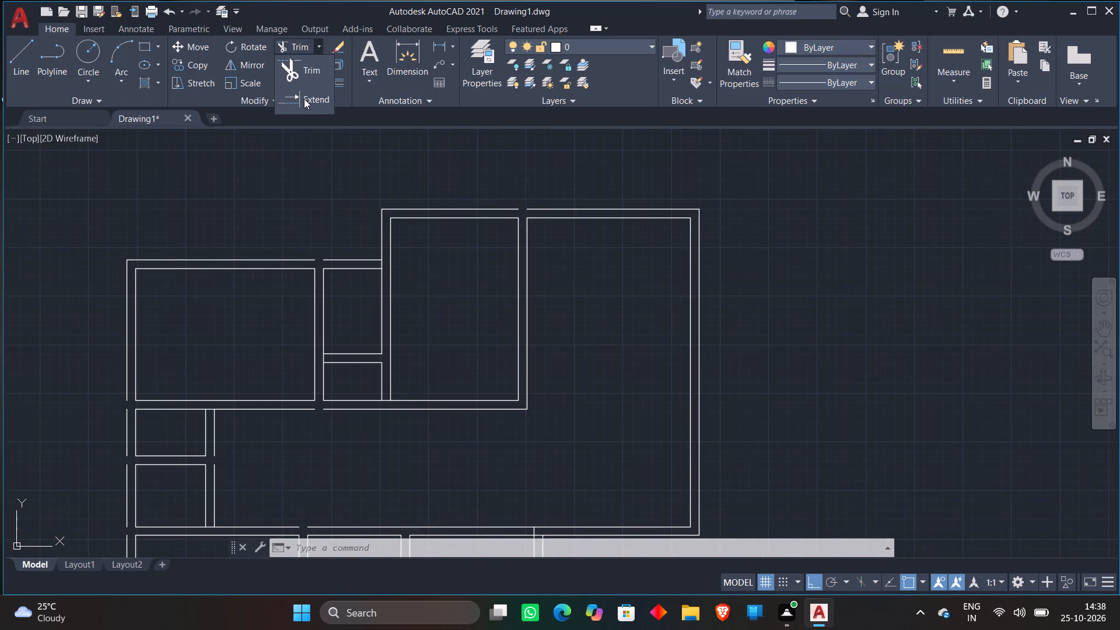
click(304, 99)
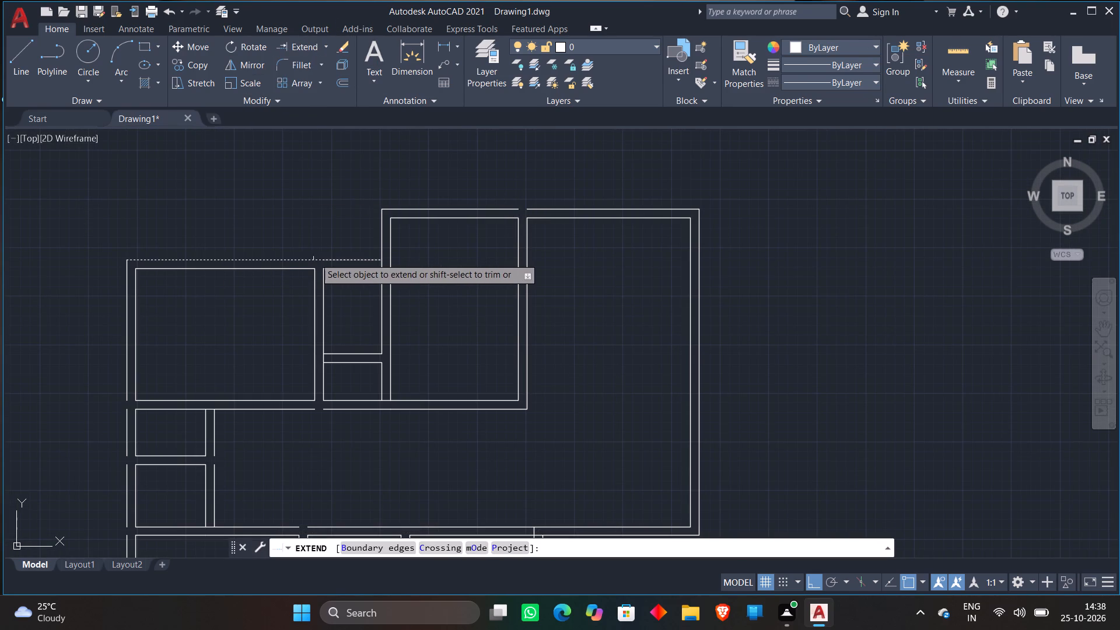
click(315, 258)
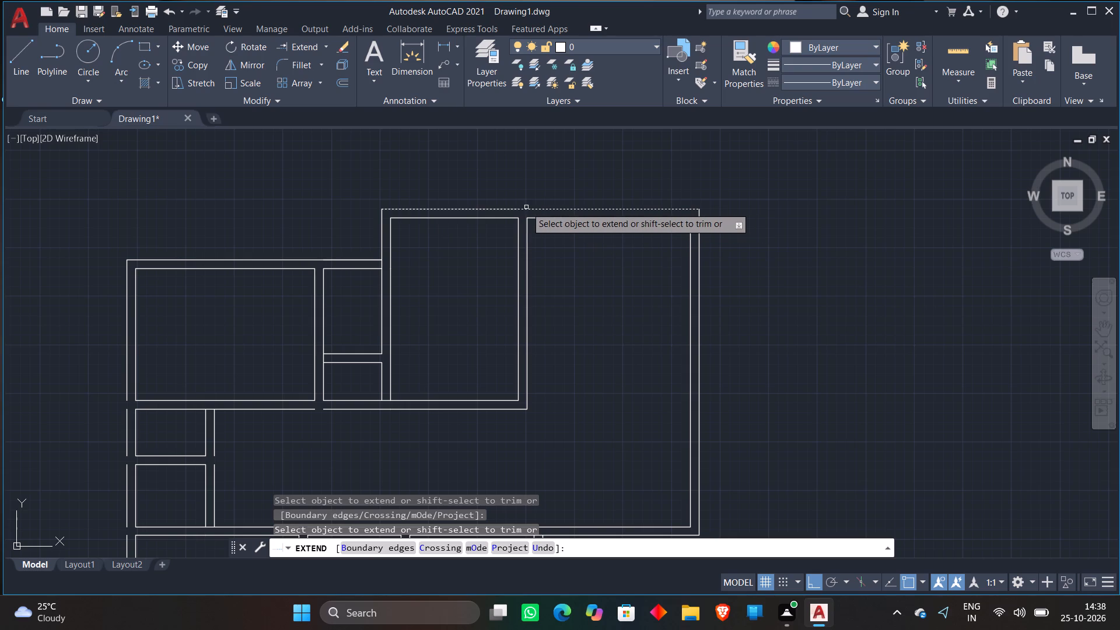
click(526, 207)
Extend the upper-left room's outer bottom wall line across the gap to the adjoining rooms' bottom line.
scroll(574, 273, down, 1)
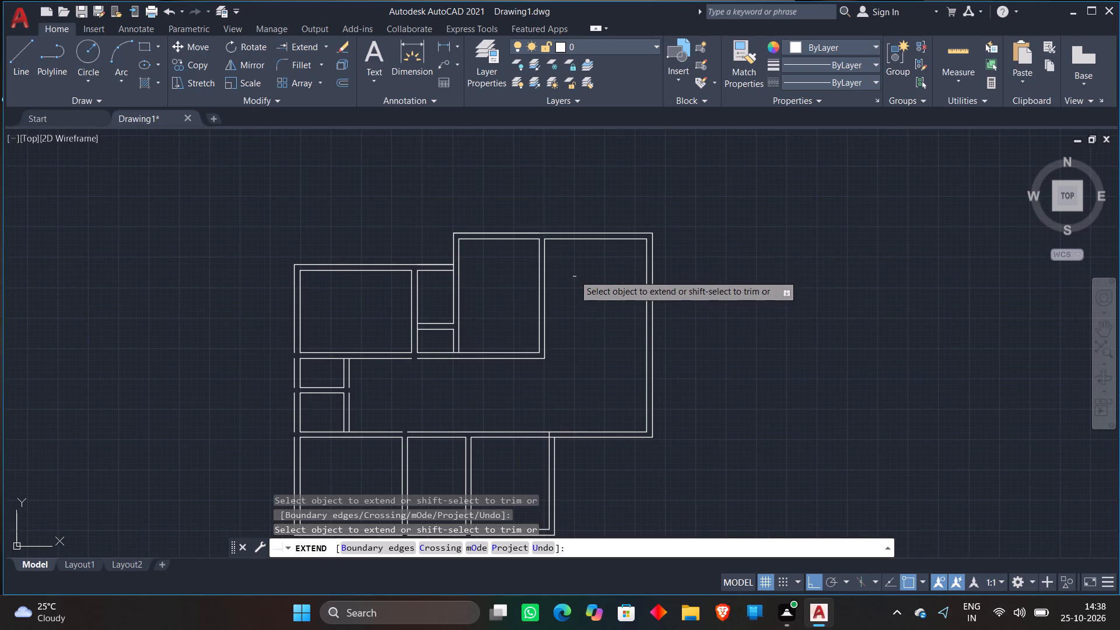
scroll(387, 359, up, 2)
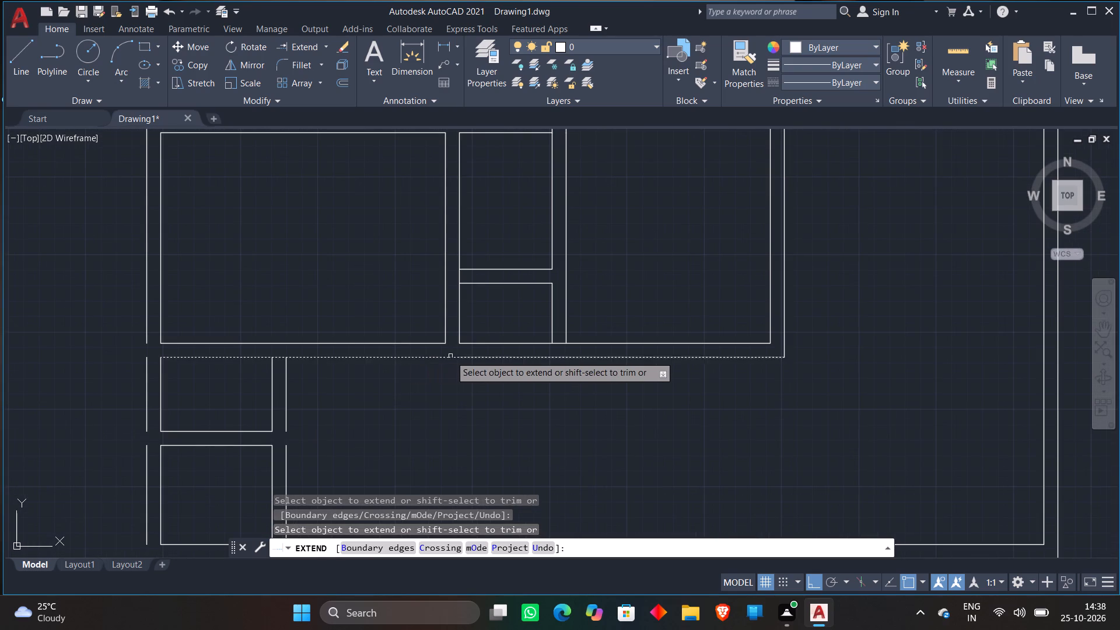
click(446, 356)
Extend the plan's outer left wall lines across the gaps beside the two small left rooms and the upper-left room.
scroll(445, 370, down, 1)
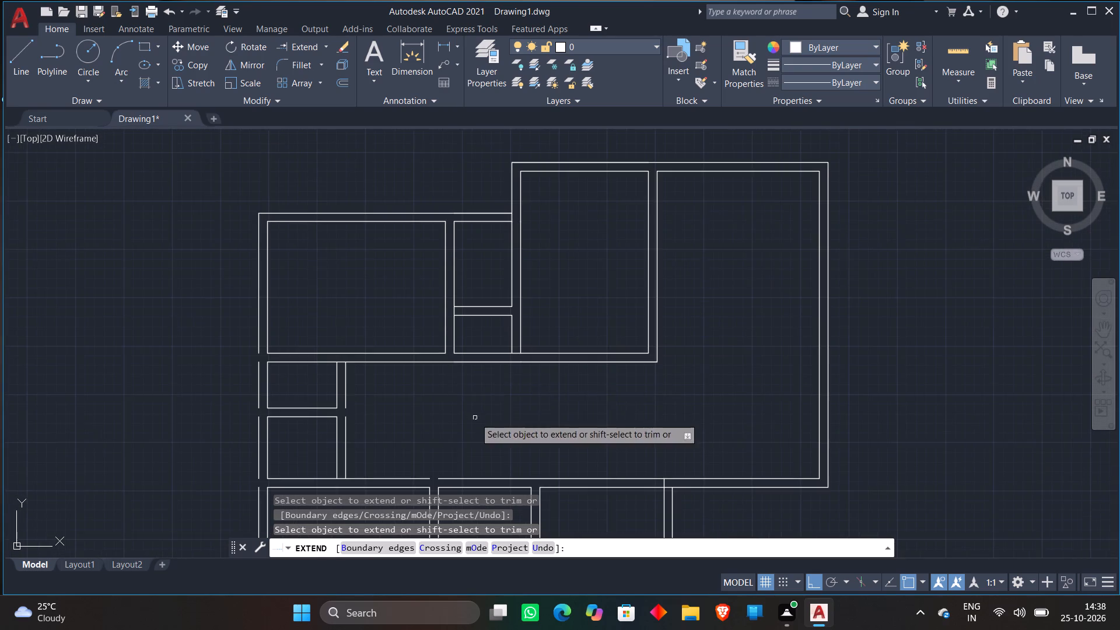
middle_drag(473, 418, 475, 311)
scroll(646, 363, down, 1)
scroll(409, 320, up, 2)
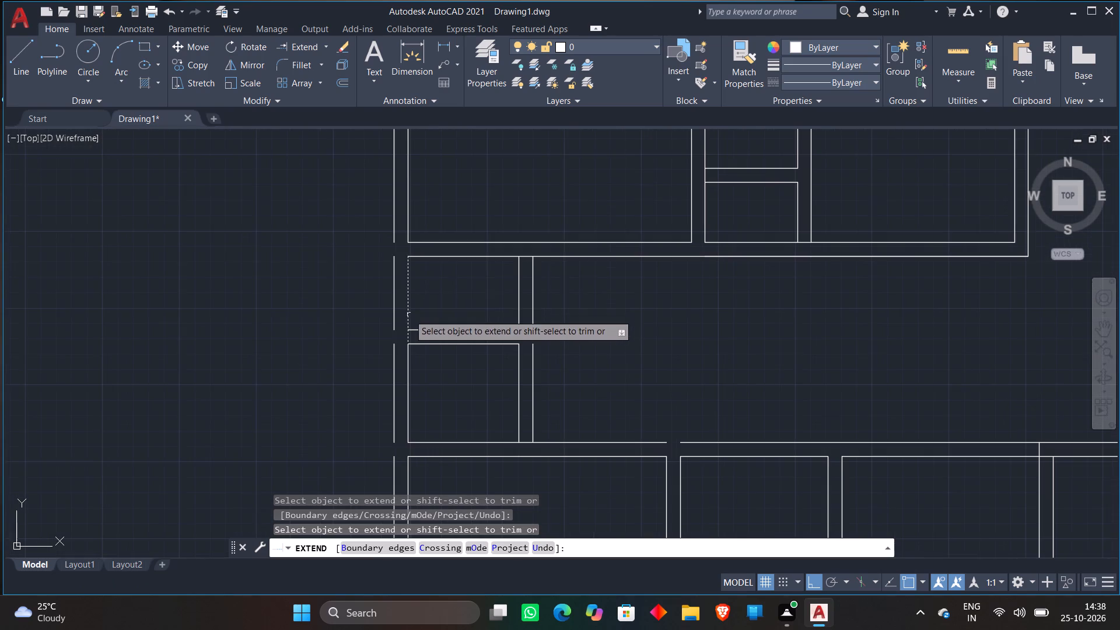
scroll(374, 260, down, 1)
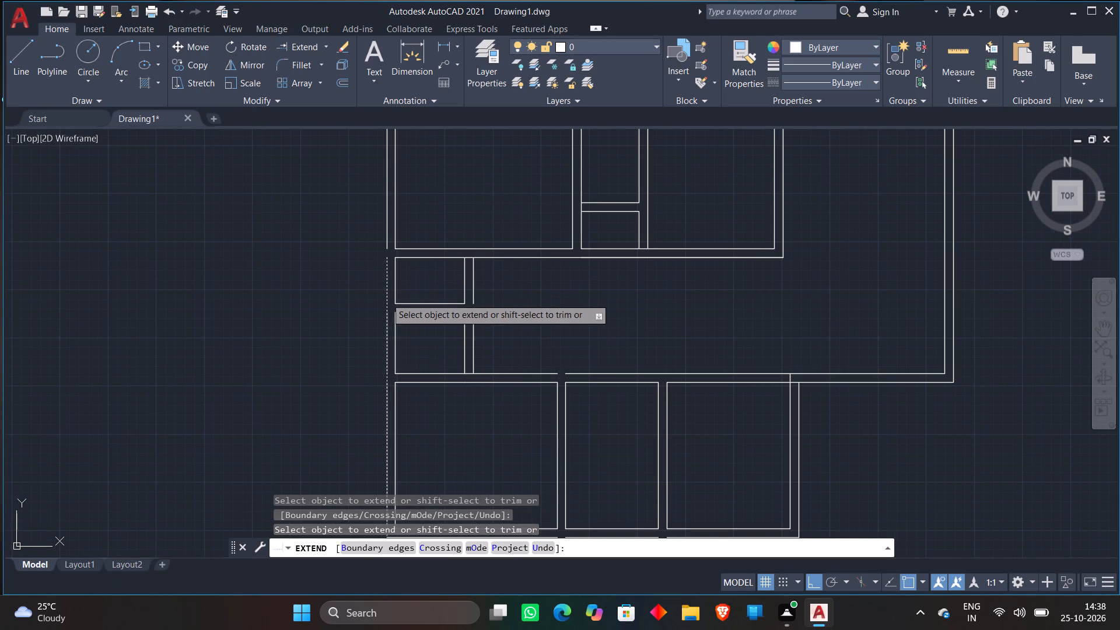
click(387, 294)
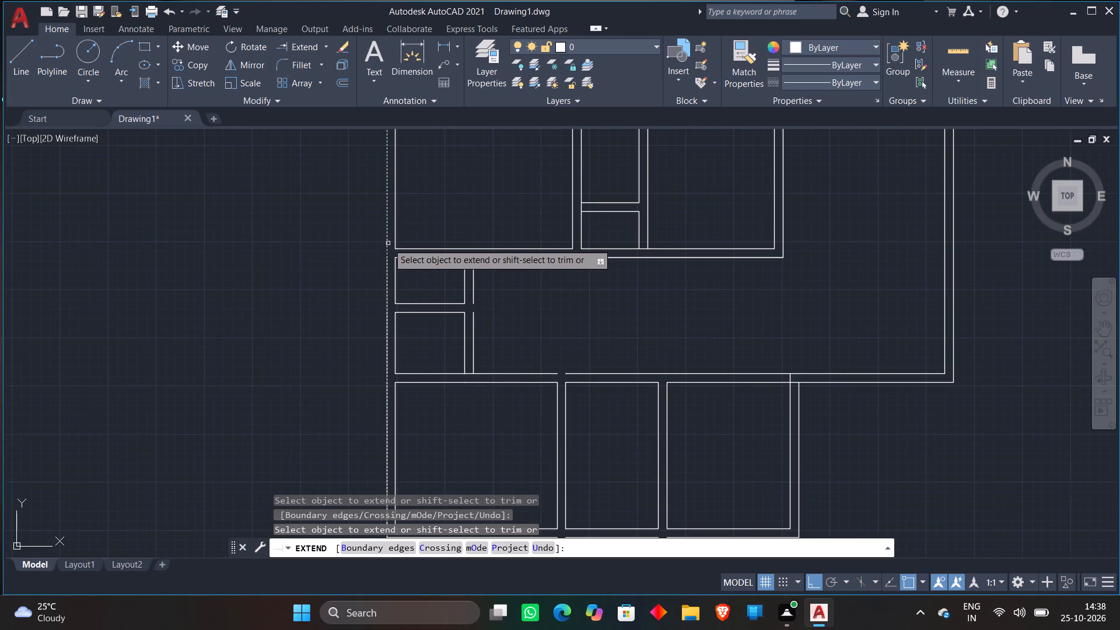
click(388, 243)
Extend the two small left rooms' outer right wall line and the large space's bottom line across their remaining gaps.
scroll(258, 305, down, 2)
scroll(362, 316, up, 2)
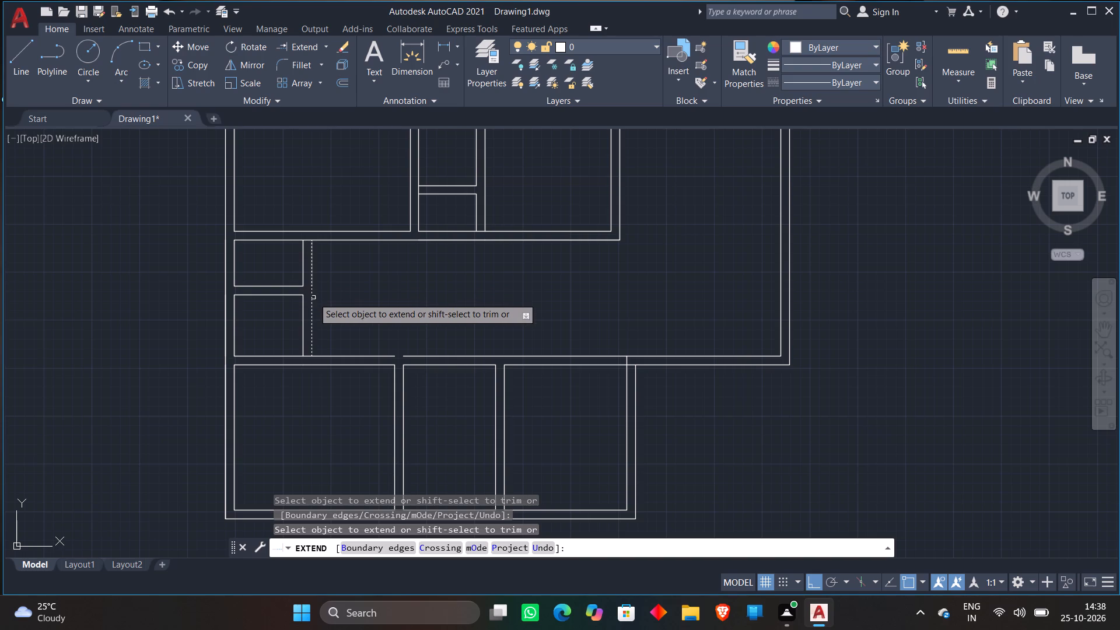
click(313, 295)
scroll(373, 275, down, 1)
middle_drag(380, 288, 387, 230)
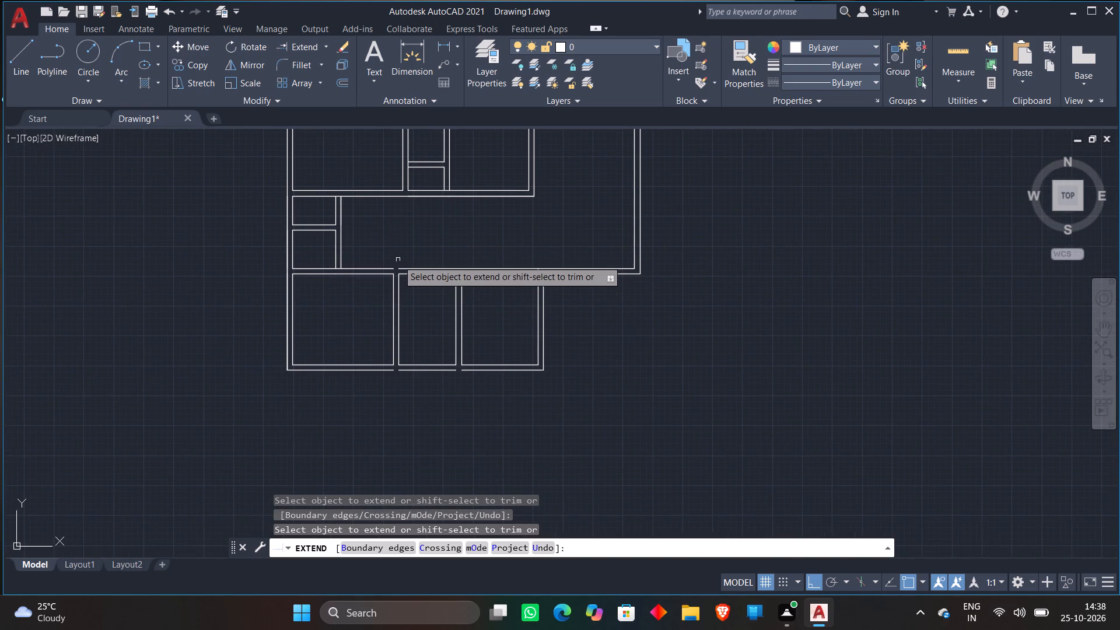
scroll(400, 262, up, 2)
click(402, 279)
Extend the outer bottom wall lines across the gaps below the two dividing walls of the lower rooms.
scroll(504, 251, down, 2)
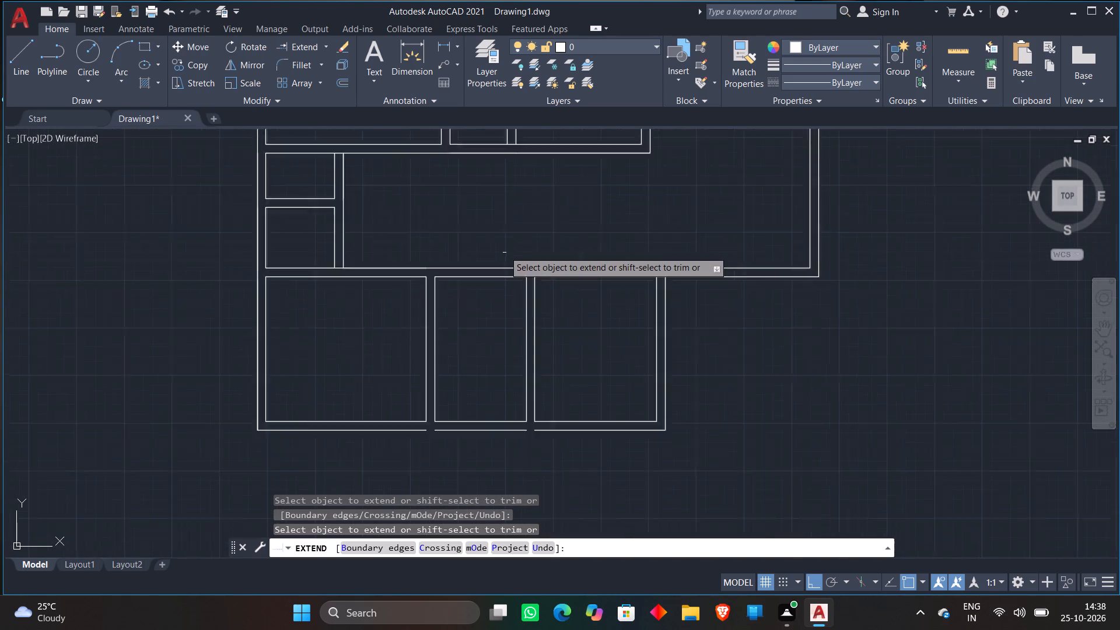
scroll(480, 363, up, 2)
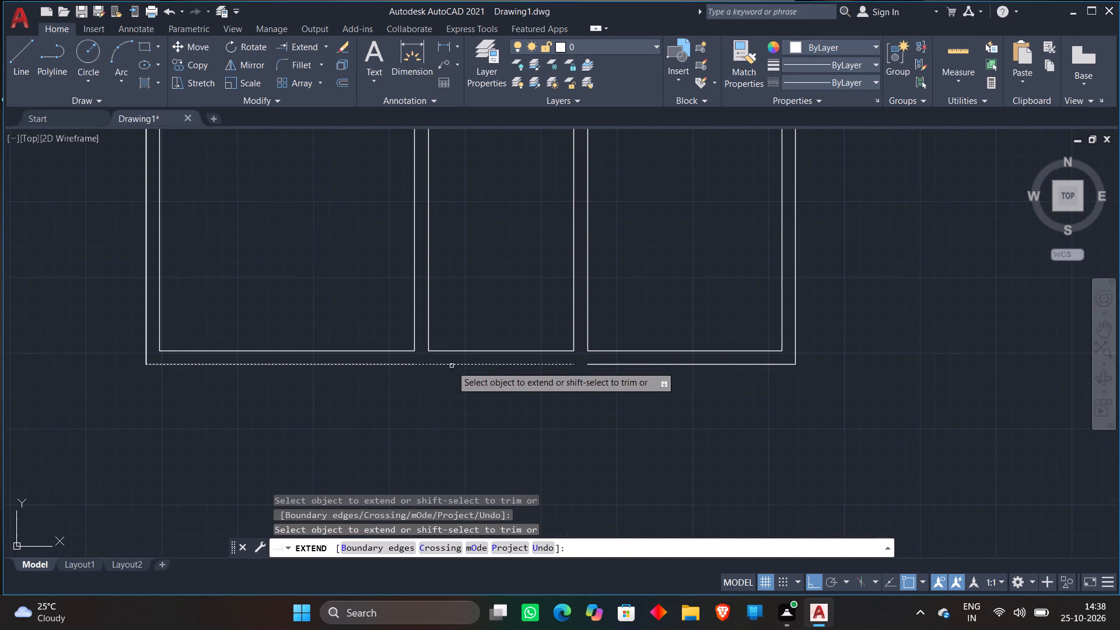
click(452, 366)
click(591, 365)
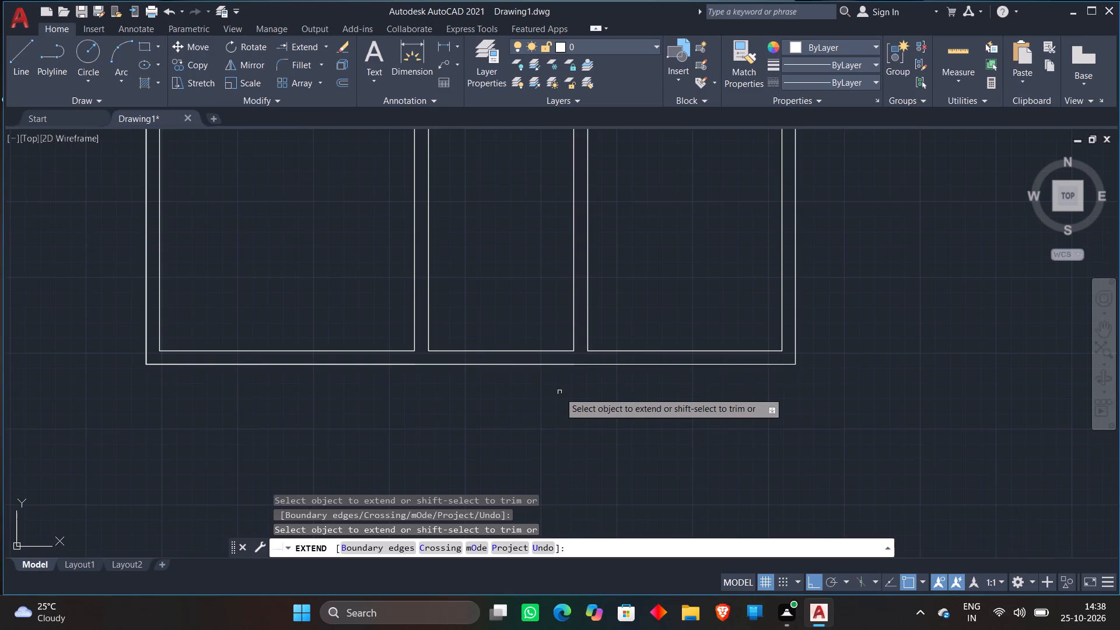
scroll(559, 391, down, 2)
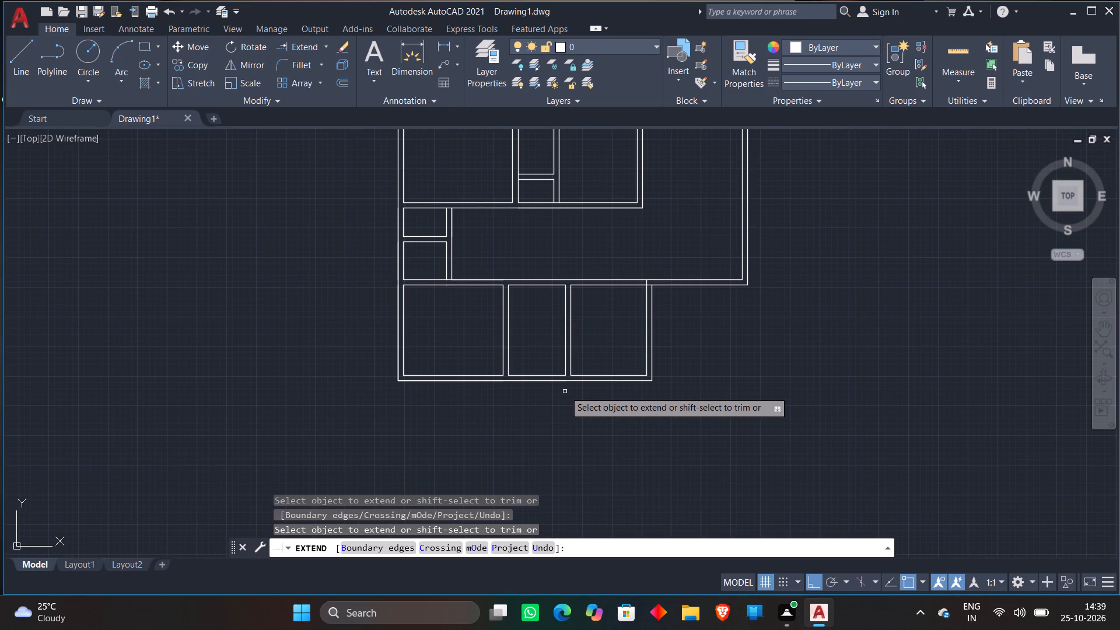
key(space)
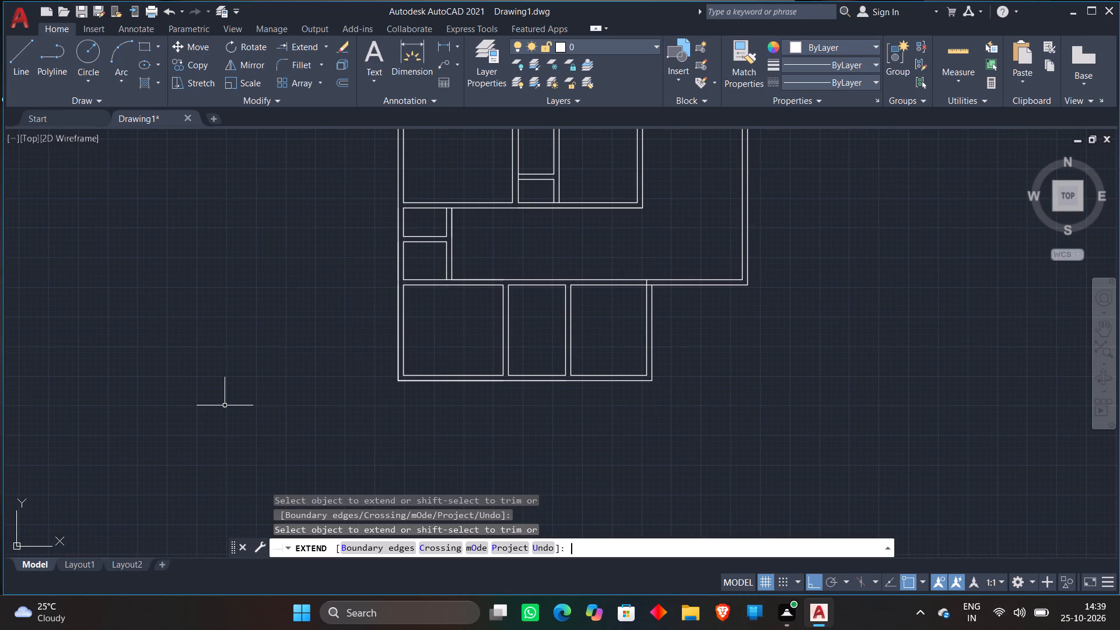
Offset the upper-left room's inner bottom wall line 3" into the room.
scroll(270, 481, down, 2)
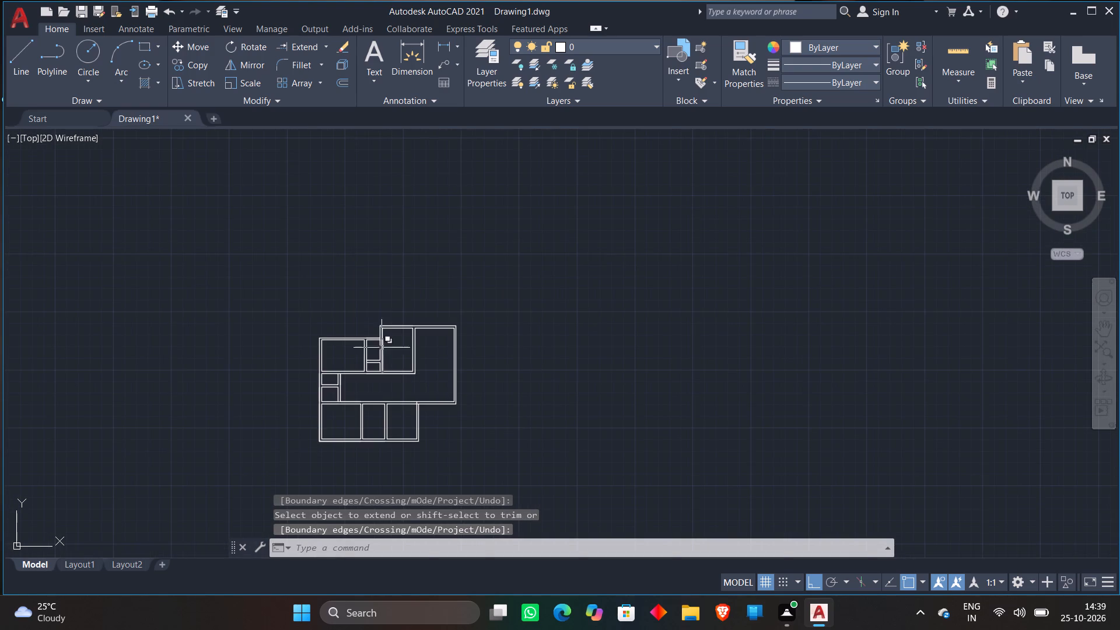
scroll(366, 351, up, 4)
middle_drag(324, 355, 324, 328)
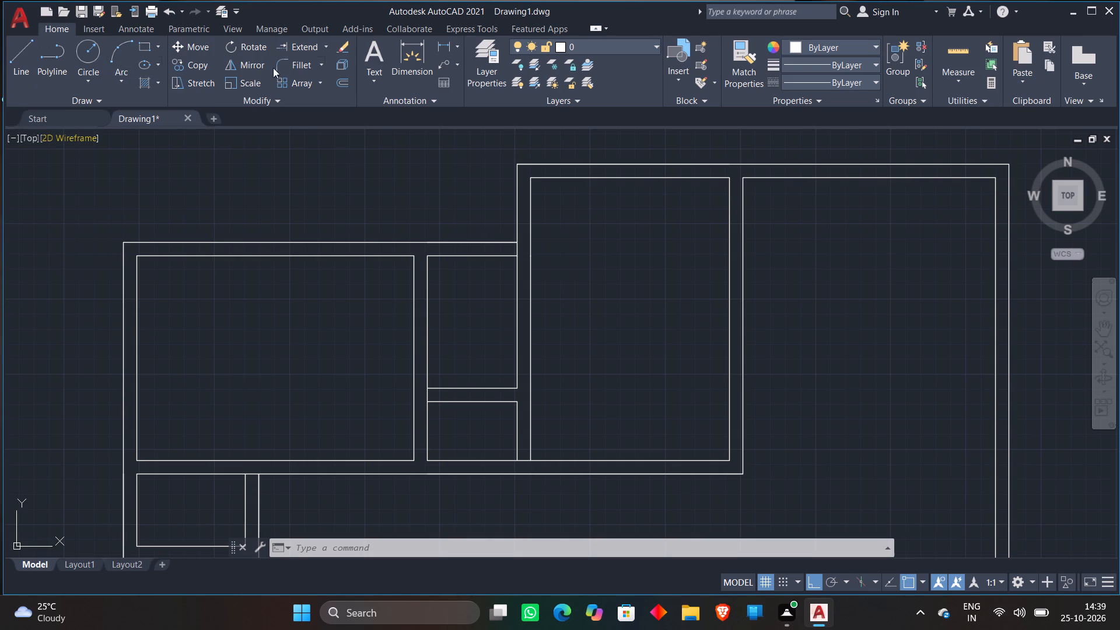
click(345, 83)
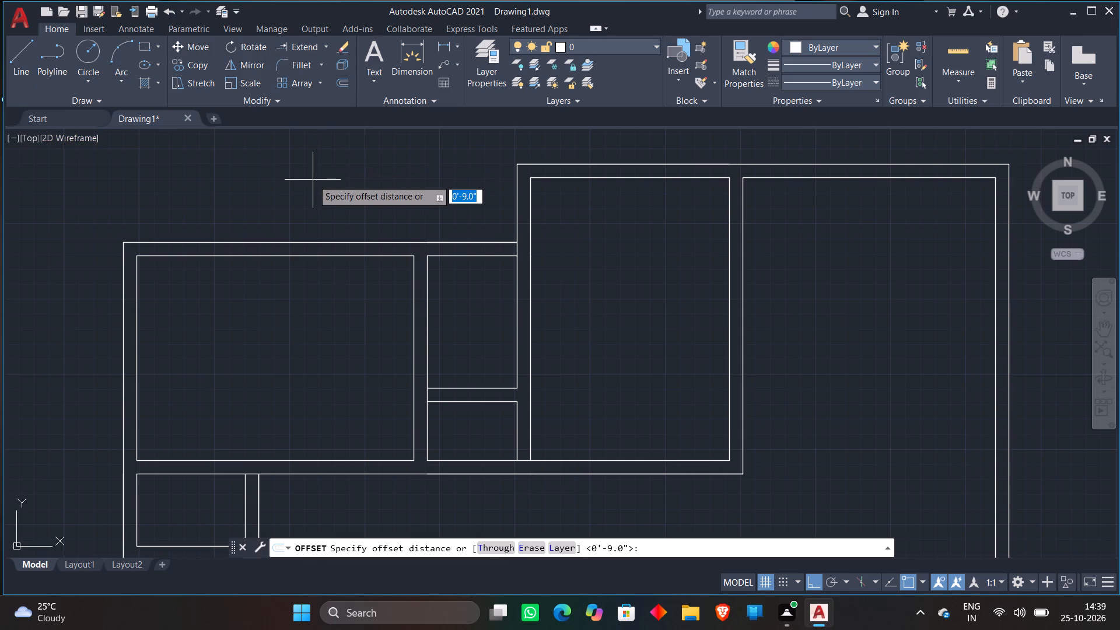
text(3")
key(Return)
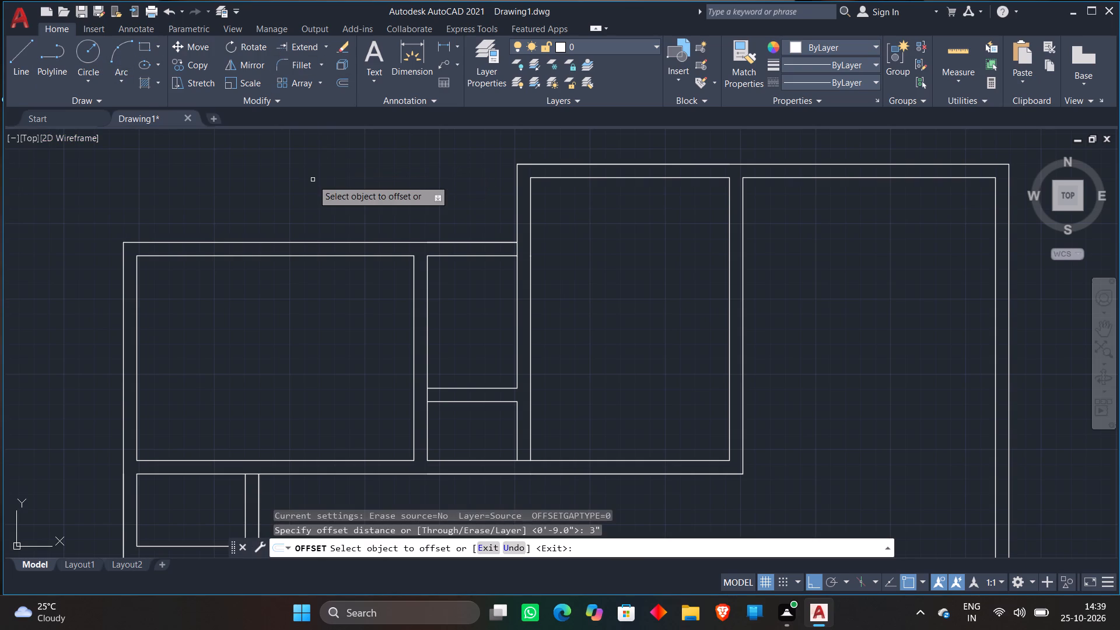
middle_drag(184, 397, 205, 334)
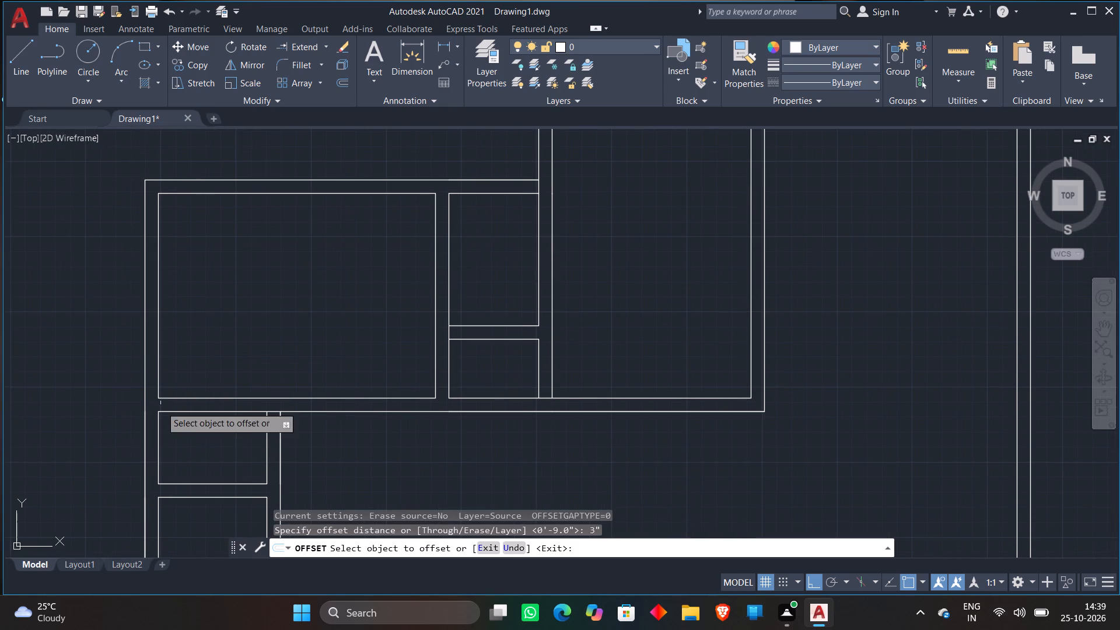
click(173, 397)
click(215, 313)
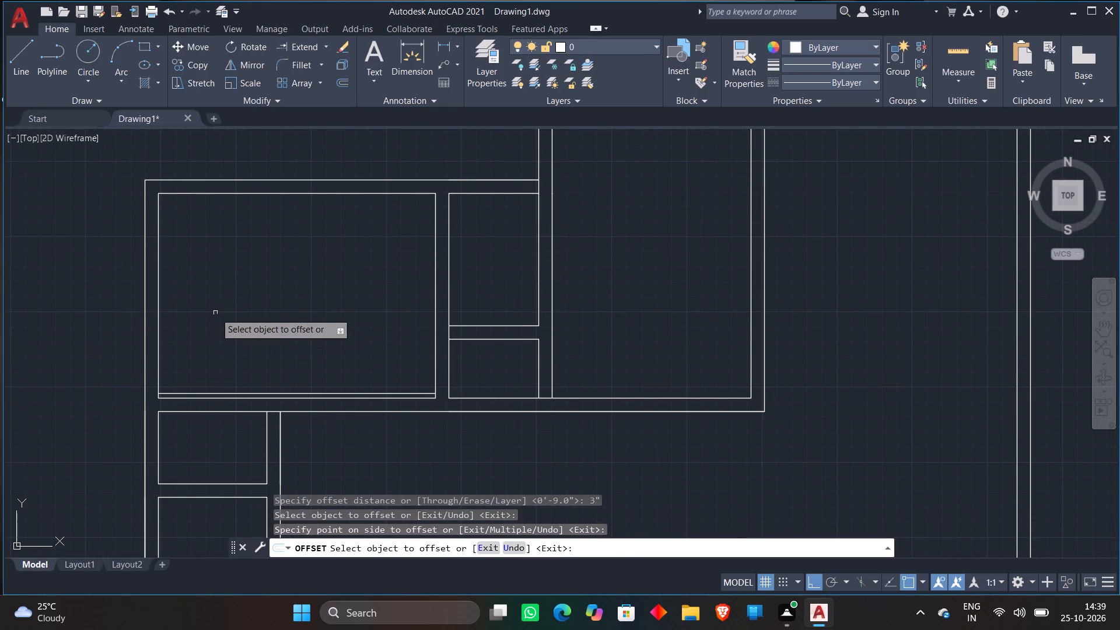
Extend the 3" offset line through the upper-left room's left wall to the outer wall line.
click(308, 44)
scroll(174, 396, up, 3)
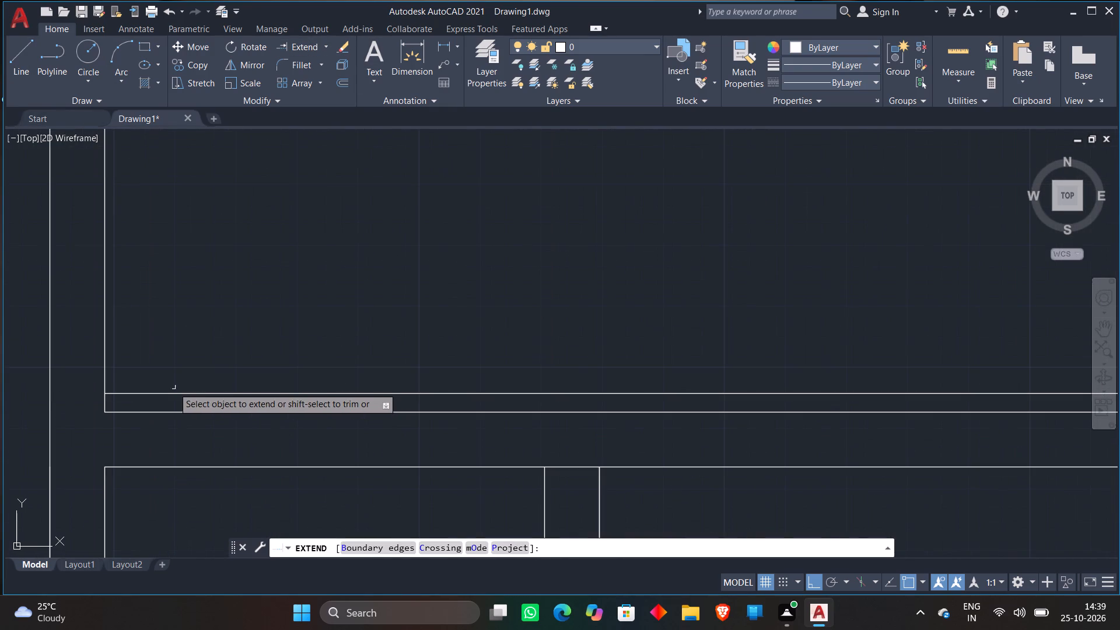
click(146, 393)
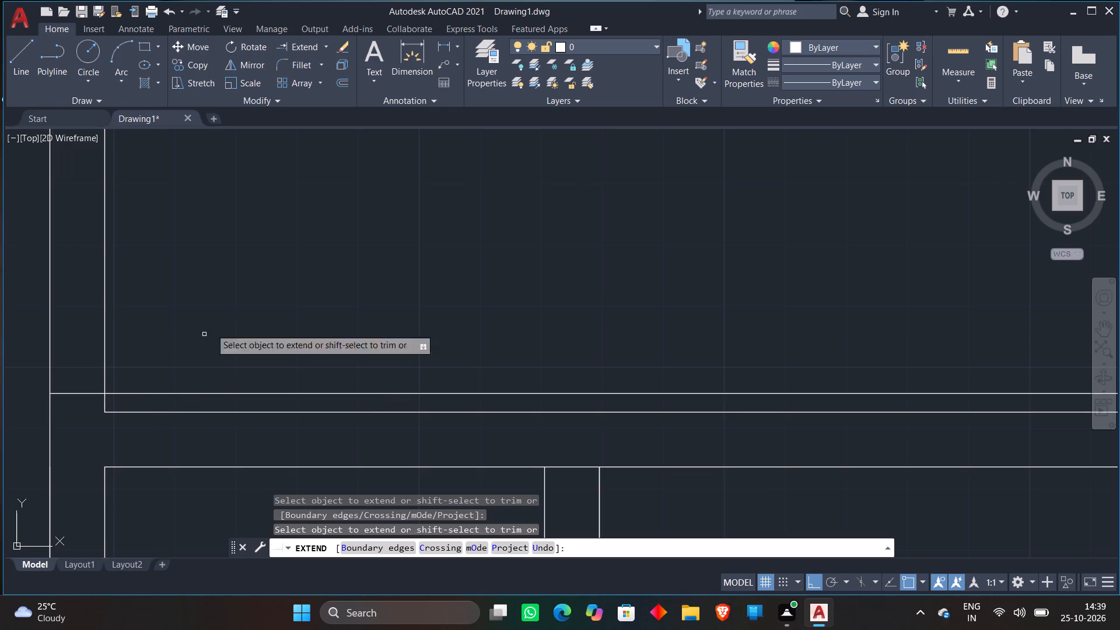
scroll(233, 303, down, 3)
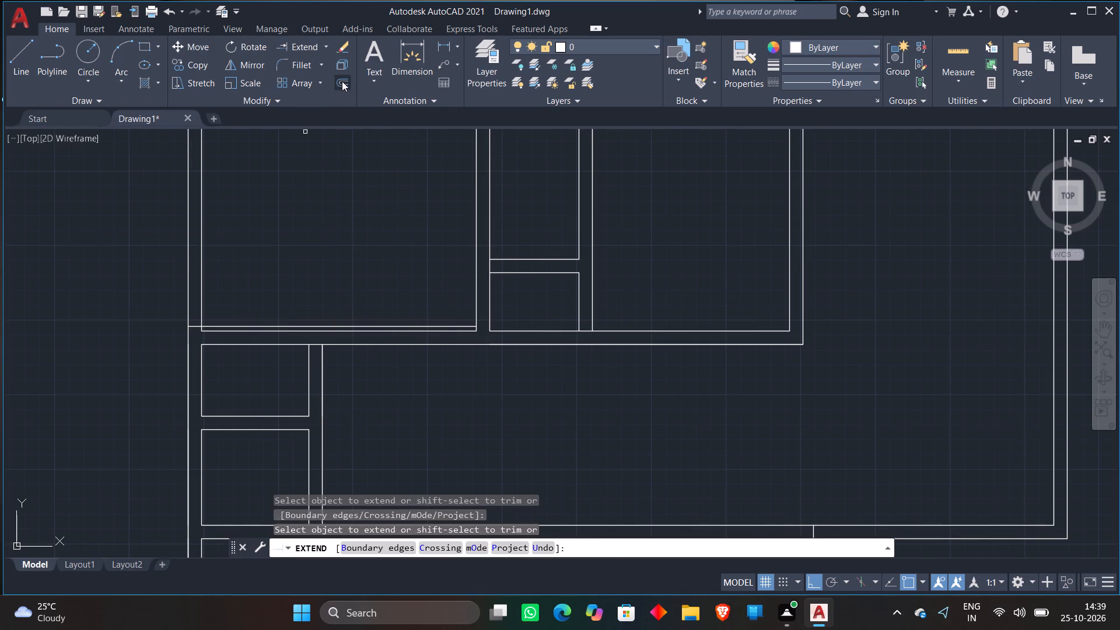
Offset the extended 3" line 2' upward and the upper-left room's inner left wall line 2' into the room.
click(342, 81)
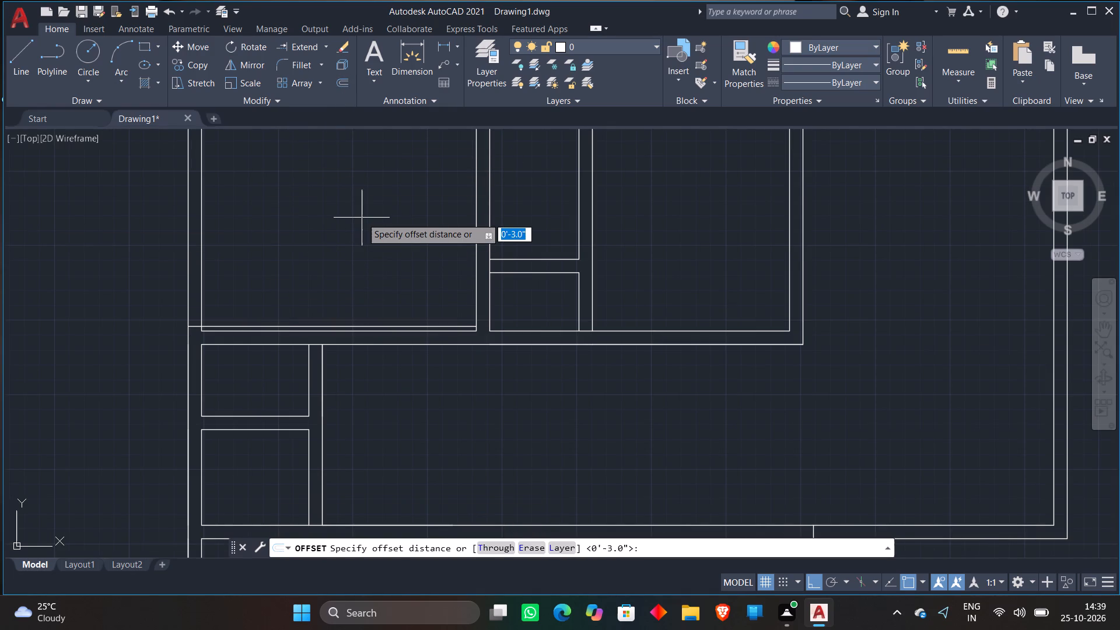
text(2')
key(Return)
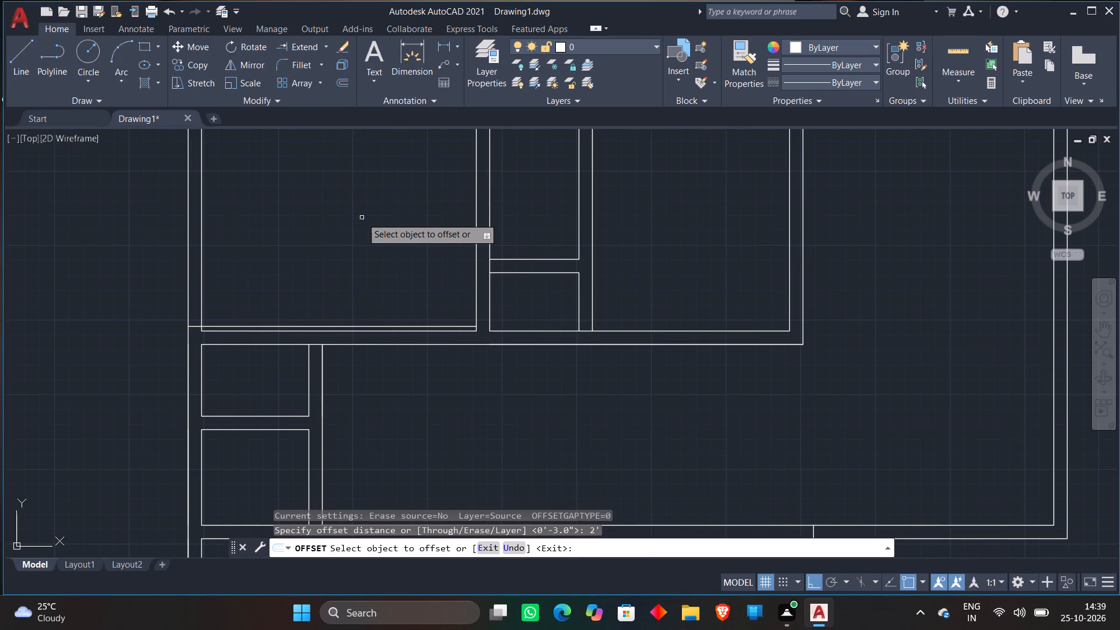
scroll(230, 302, up, 3)
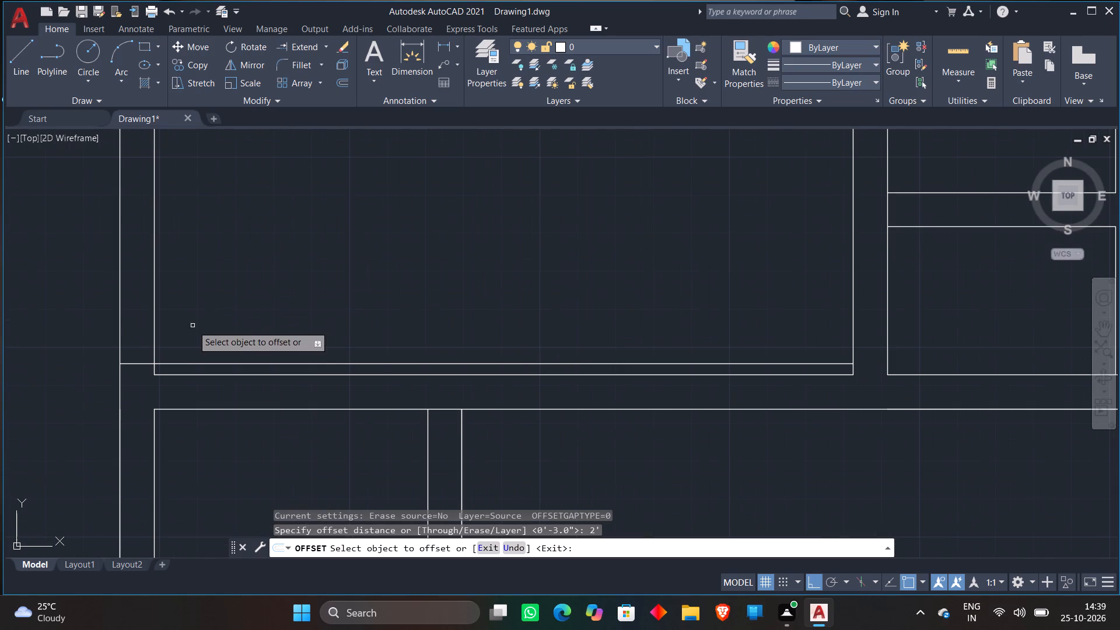
click(183, 362)
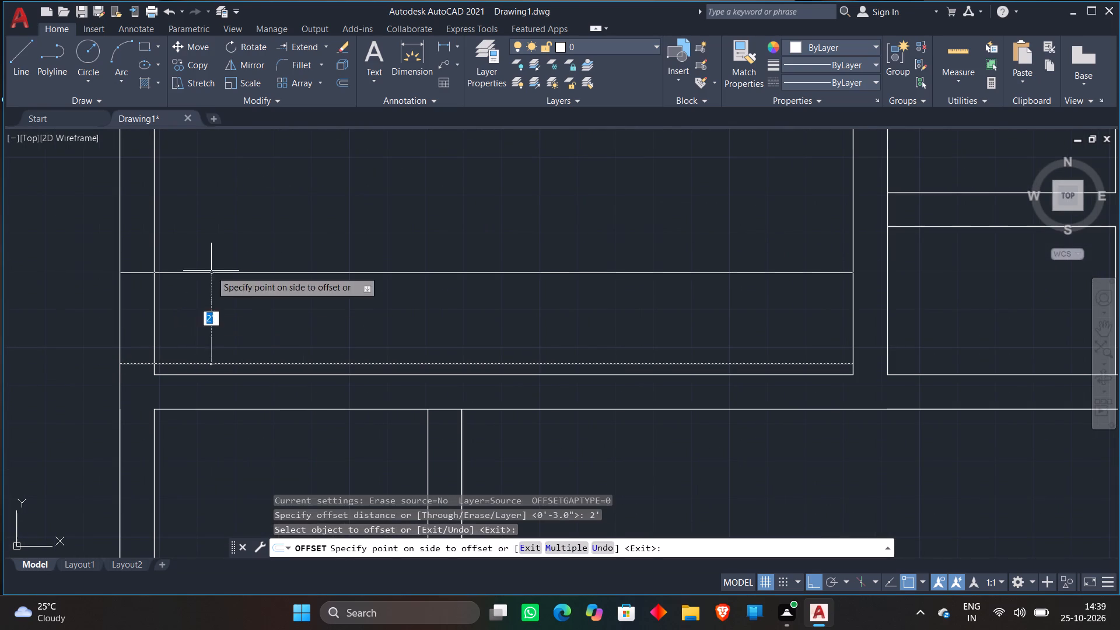
click(211, 271)
click(156, 330)
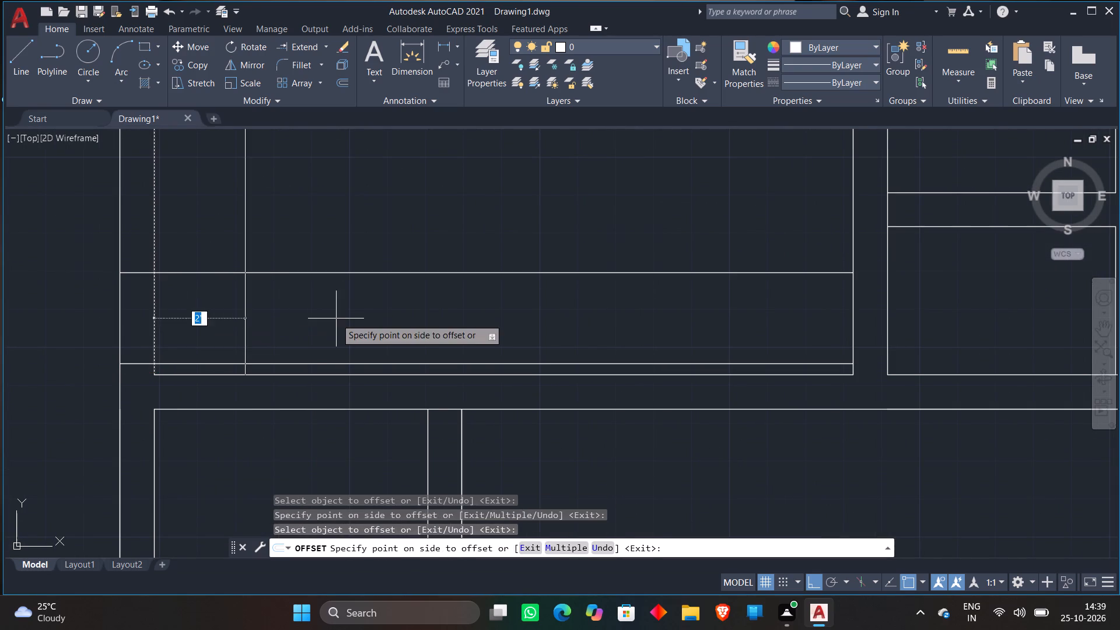
click(336, 318)
Draw a Start, End, Direction door-swing arc between the 2' offset lines' wall-side intersections in the upper-left room, starting in the 0° direction.
scroll(346, 300, down, 3)
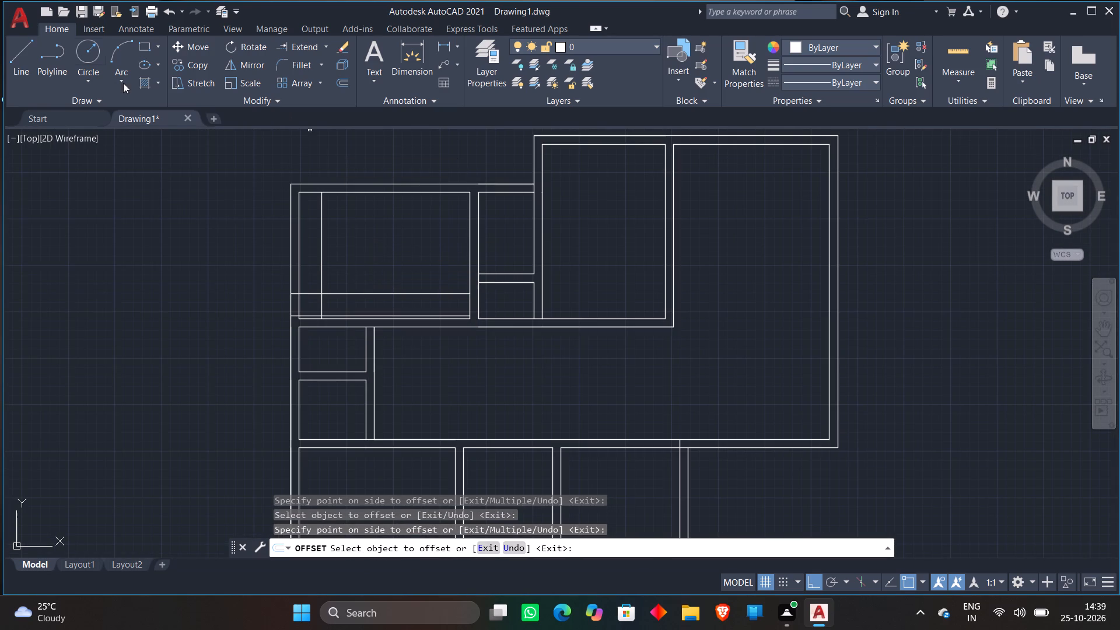
click(123, 69)
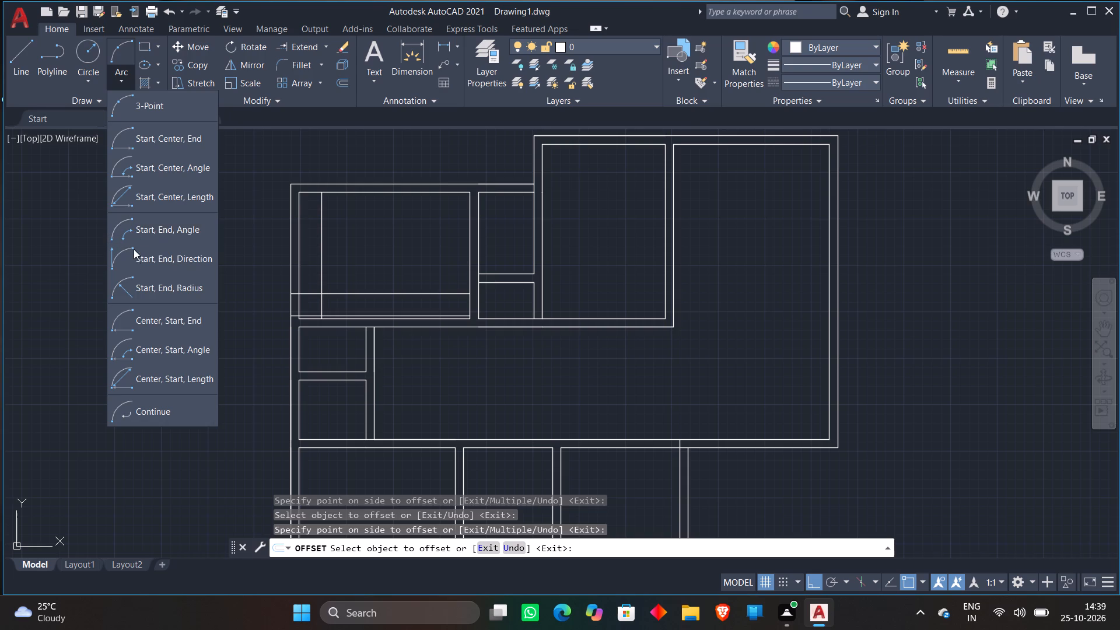
click(134, 259)
click(116, 52)
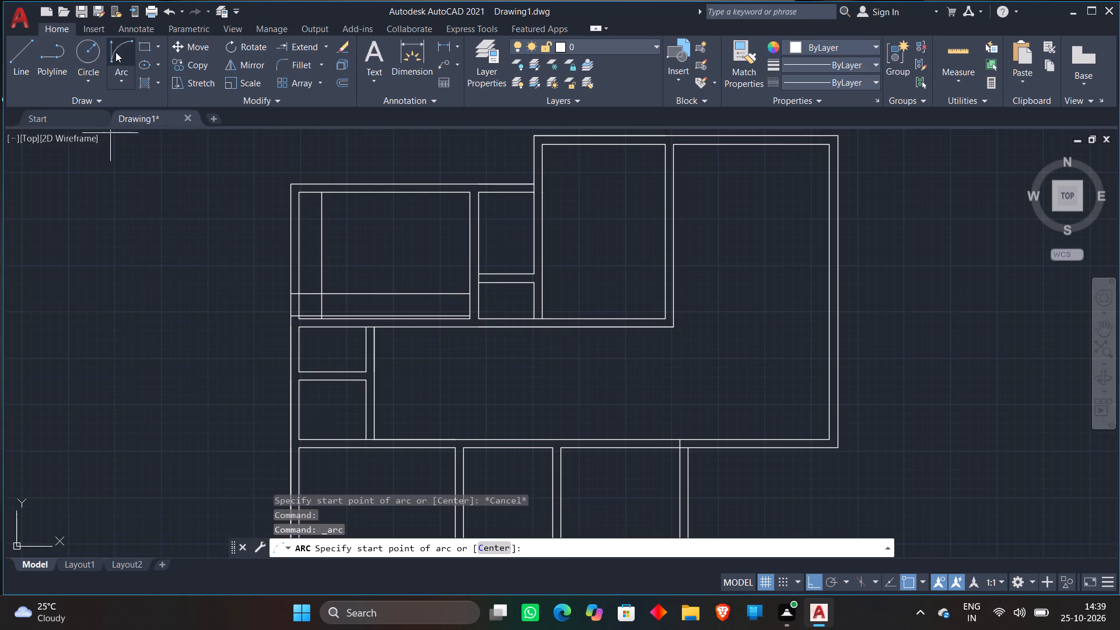
scroll(300, 313, up, 3)
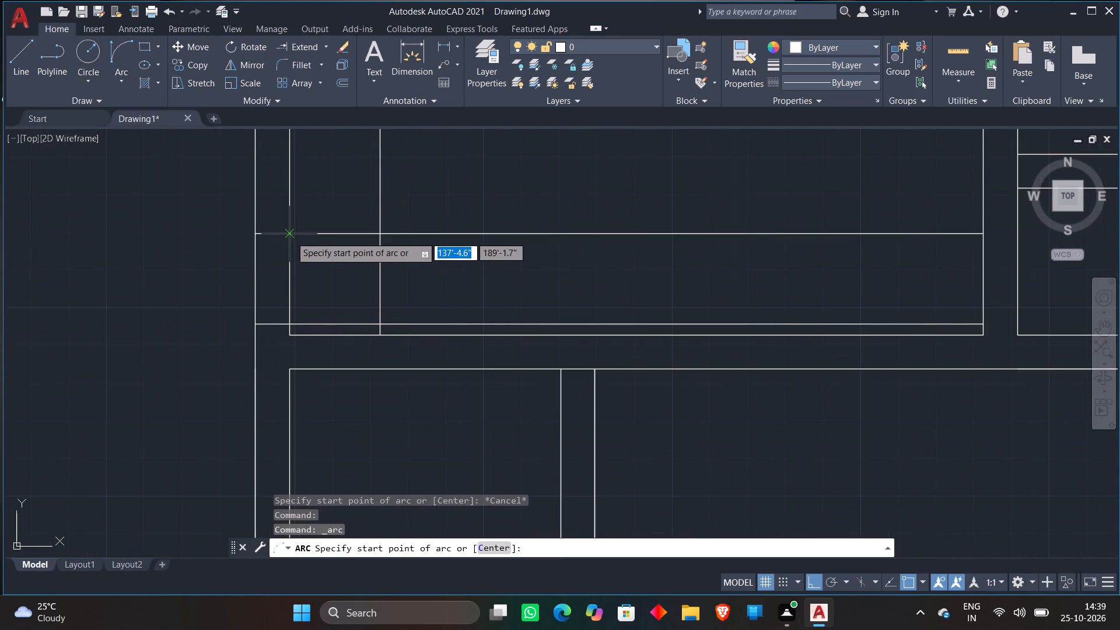
click(290, 236)
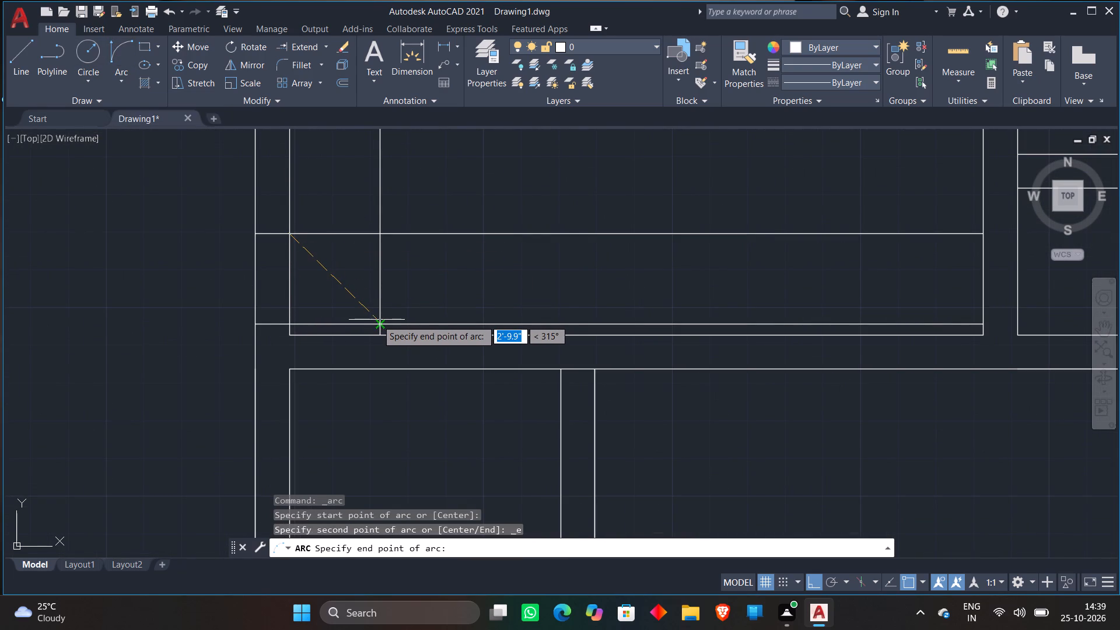
click(377, 324)
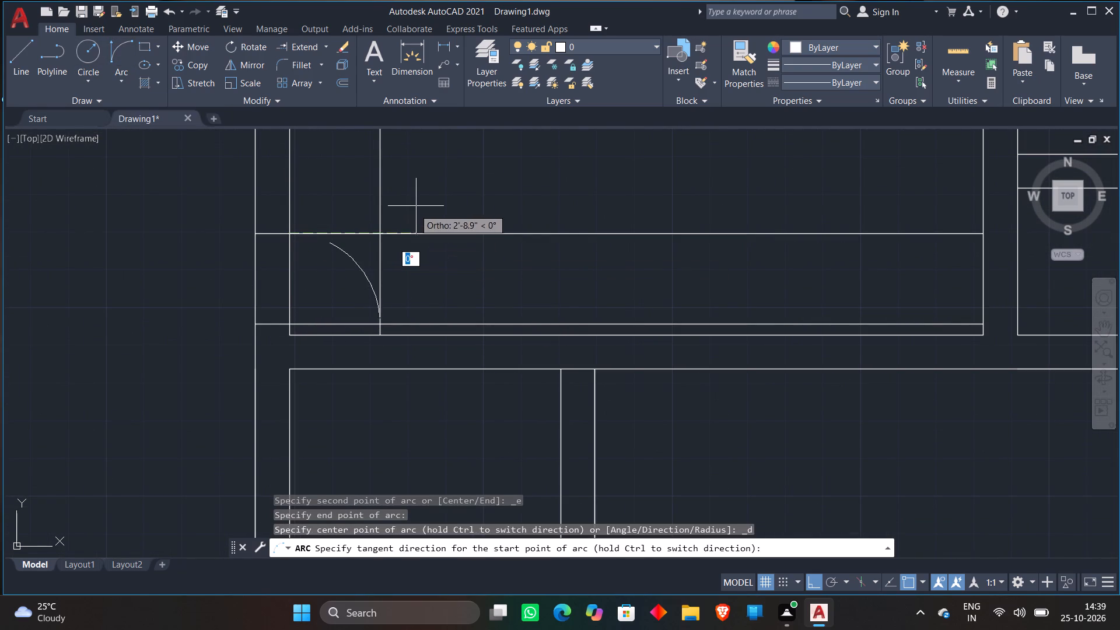
click(416, 205)
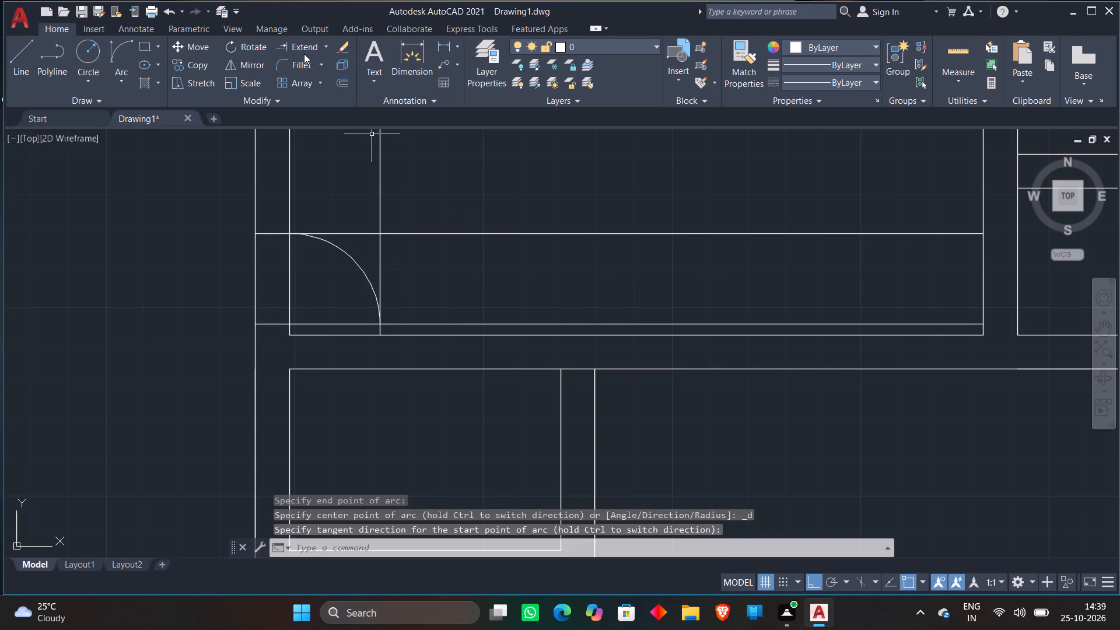
Trim the excess 2' and 3" offset lines around the upper-left room's door arc, leaving only the door leaf and jamb lines.
click(324, 51)
click(310, 73)
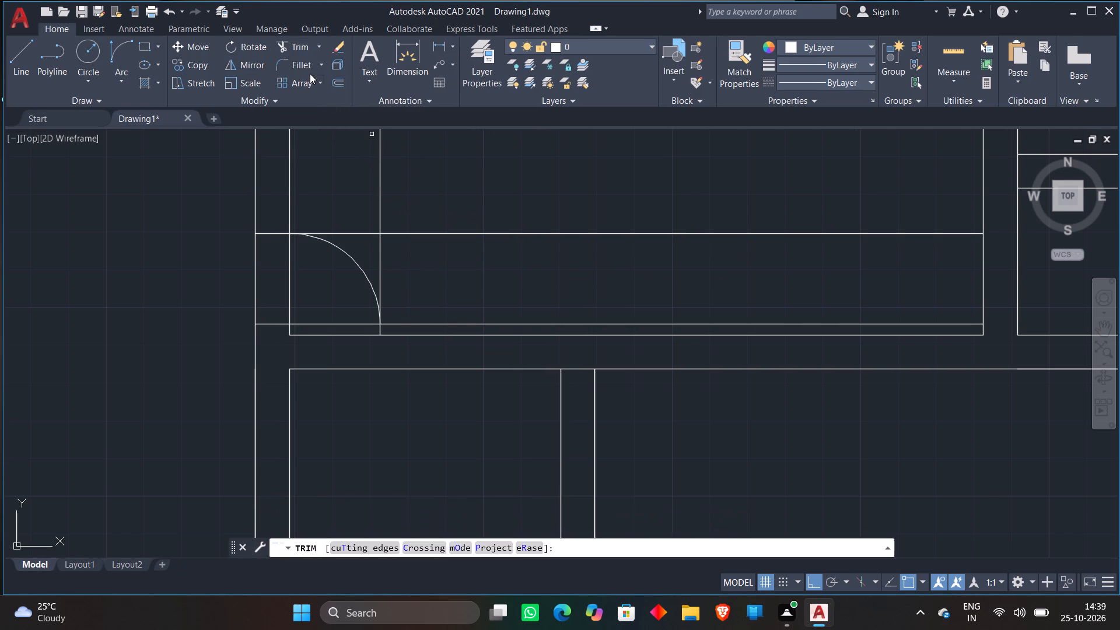
click(362, 211)
click(421, 258)
click(356, 223)
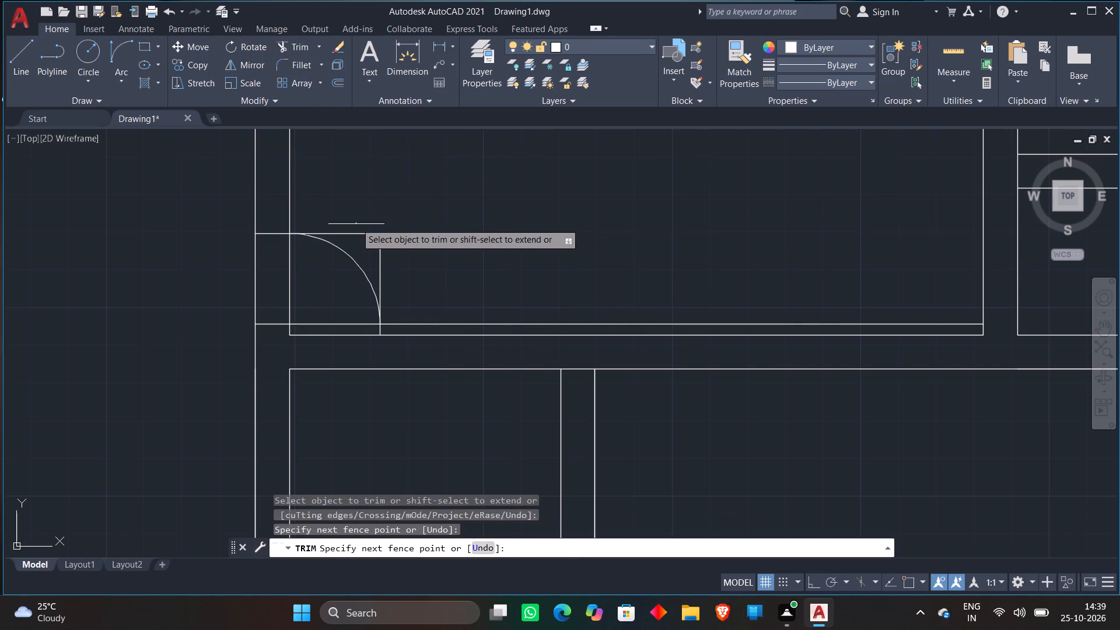
click(397, 275)
scroll(377, 367, up, 3)
middle_drag(310, 318, 313, 393)
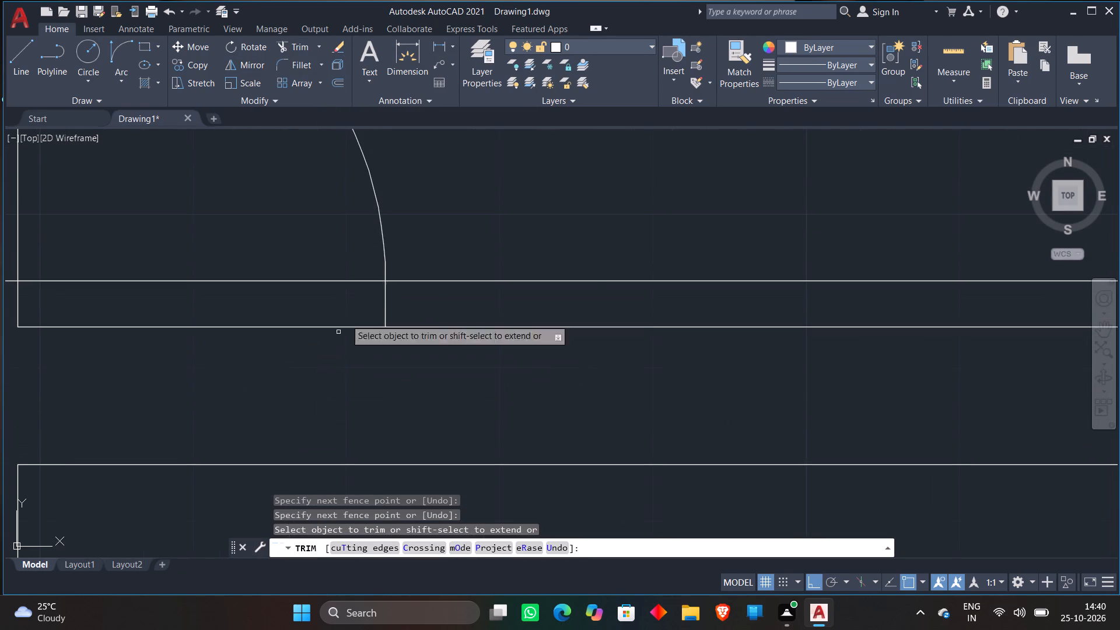
click(360, 303)
click(473, 262)
Trim both lines of the upper-left room's left wall between the jamb lines to open the doorway.
scroll(473, 262, down, 3)
middle_drag(473, 262, 491, 313)
click(387, 276)
click(232, 278)
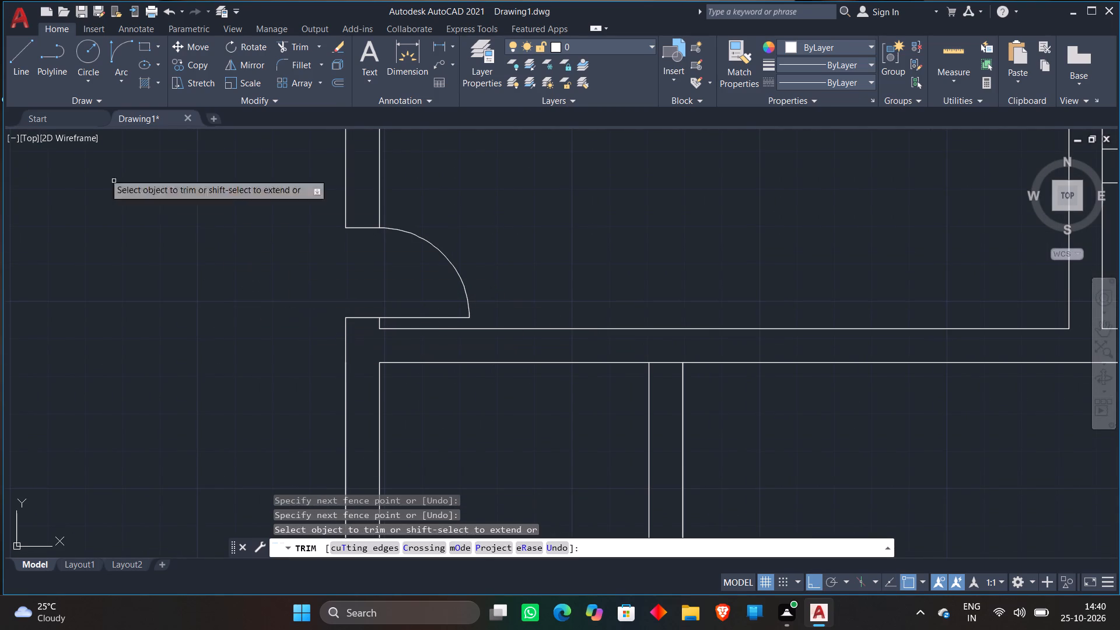
Trim the wall line crossing the left end of the partition between the two small rooms beside the upper-left room.
scroll(184, 235, down, 1)
middle_drag(184, 235, 76, 310)
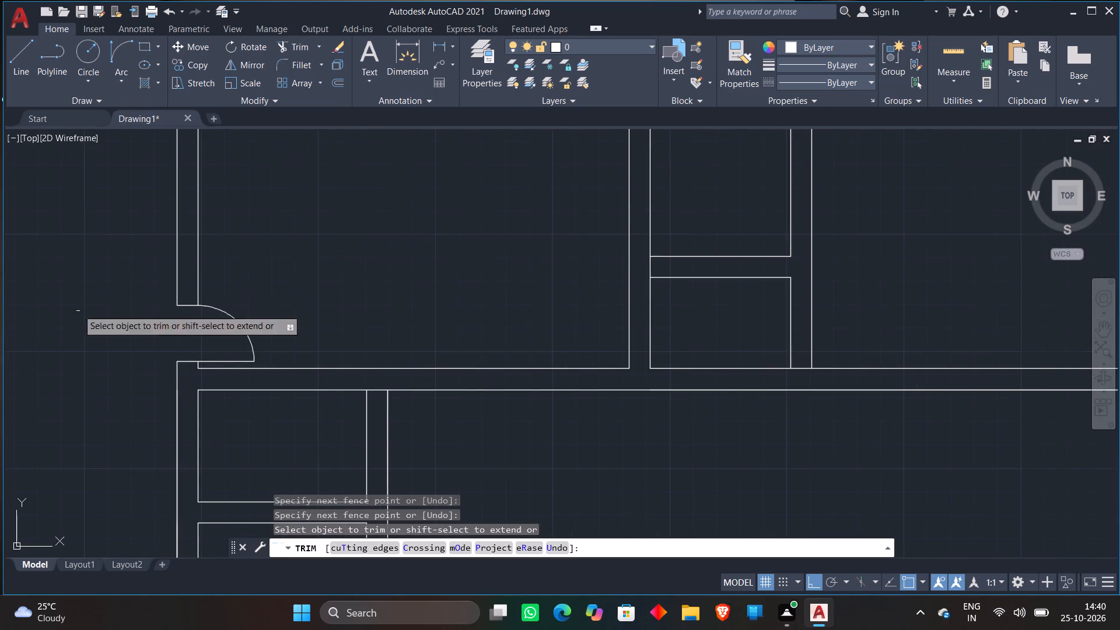
scroll(358, 230, down, 2)
middle_drag(359, 232, 230, 291)
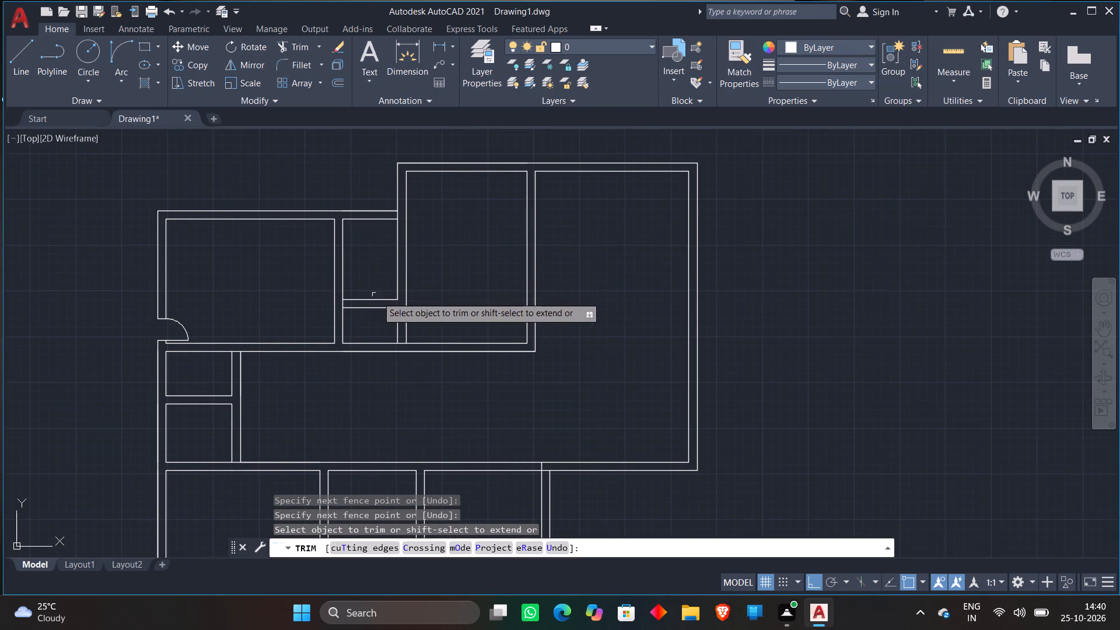
scroll(278, 280, up, 4)
click(674, 426)
click(739, 426)
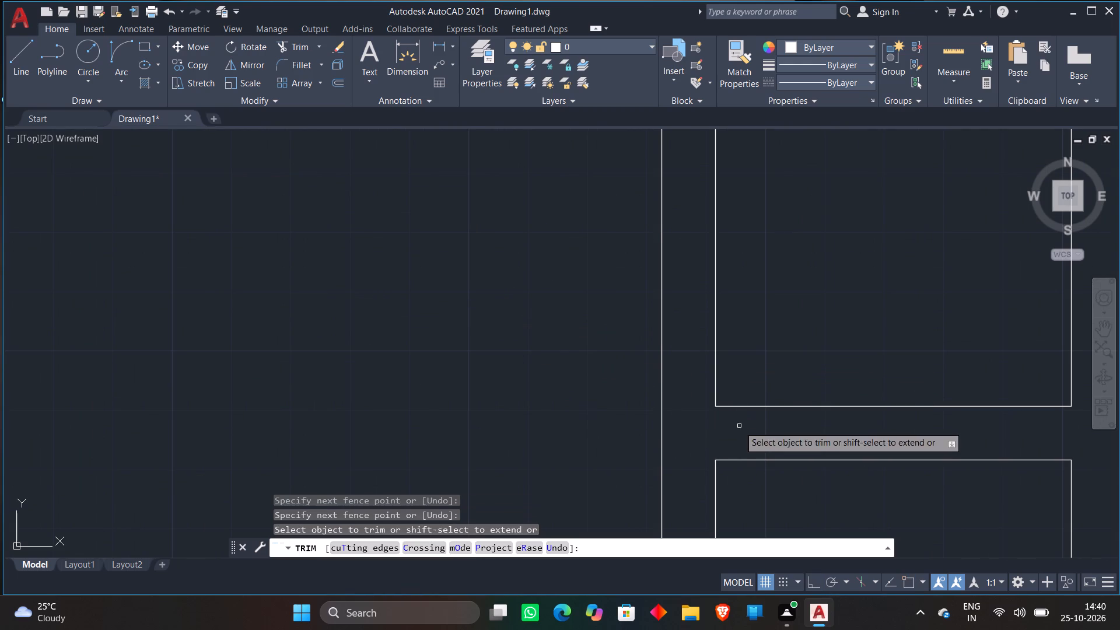
scroll(344, 318, down, 4)
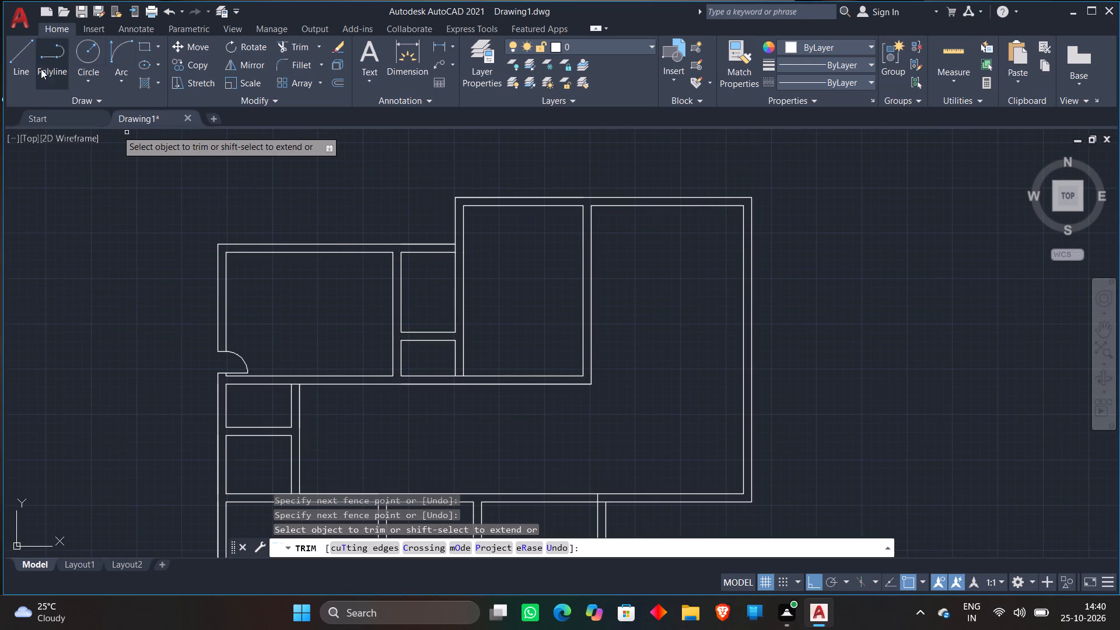
Offset the right wall line of the upper small room 3" into the room.
click(345, 83)
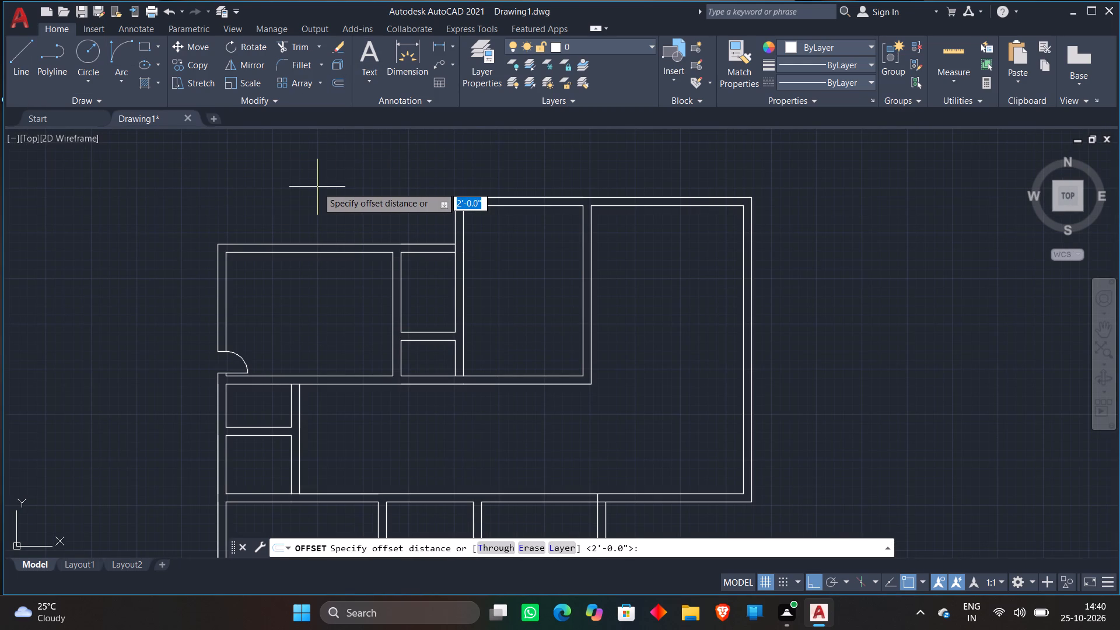
key(3)
key(shift+quotedbl)
key(Return)
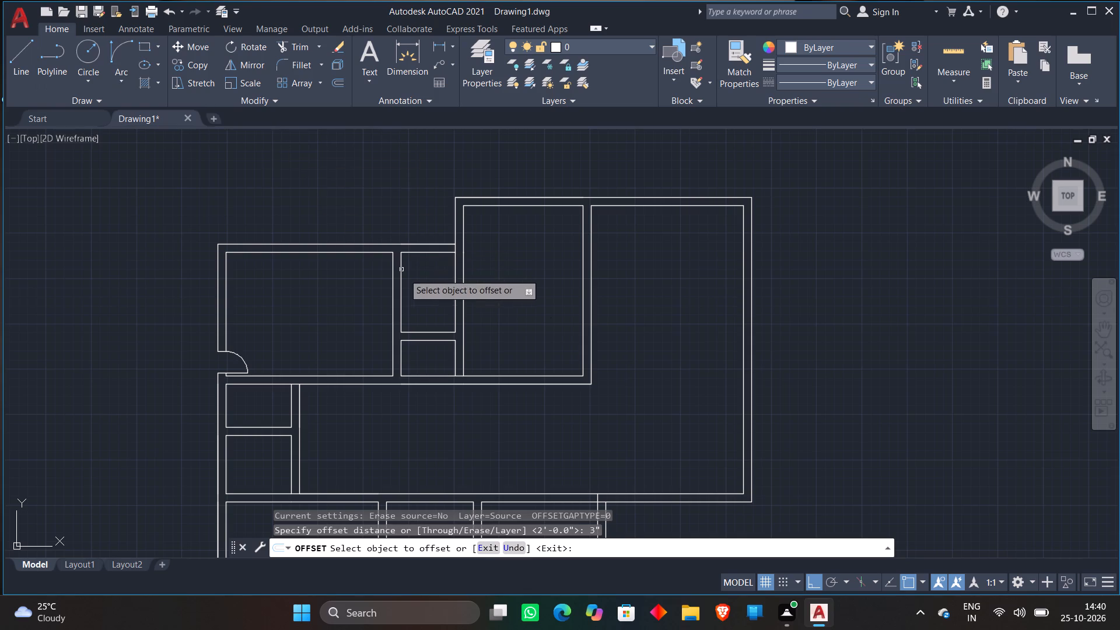
scroll(460, 297, up, 2)
click(444, 321)
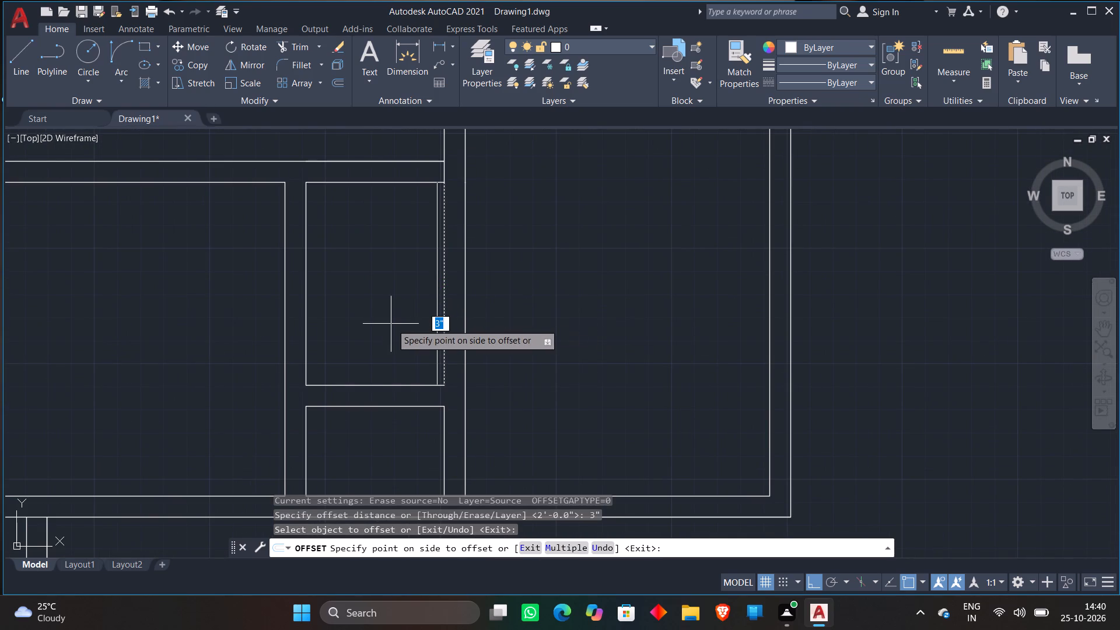
click(383, 324)
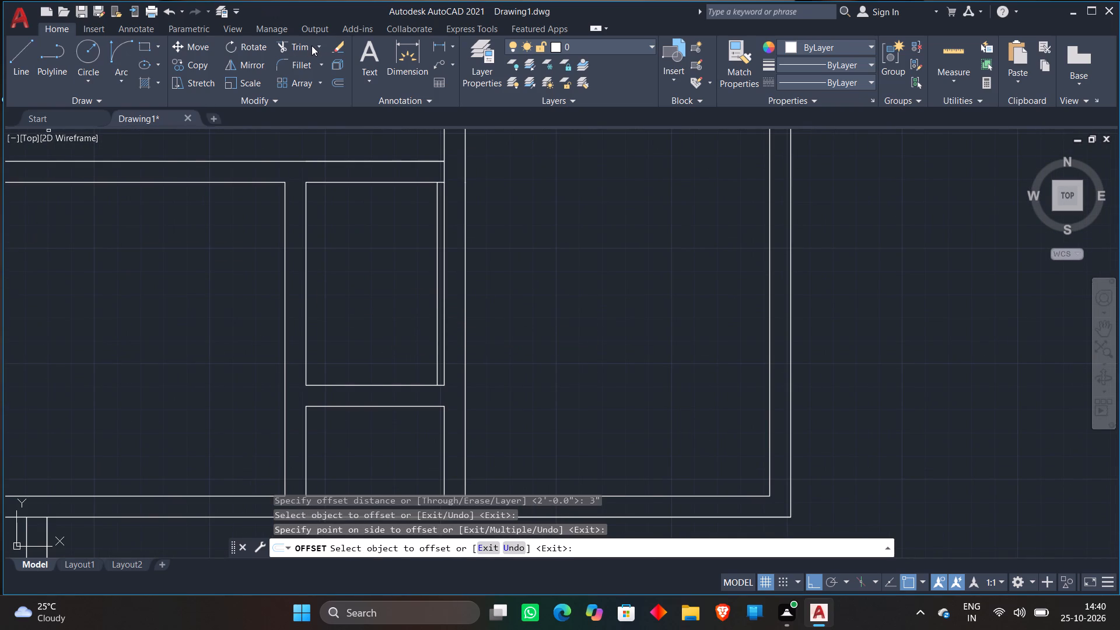
Extend the 3" offset line down through the partition to the lower small room's top line.
click(317, 47)
click(299, 100)
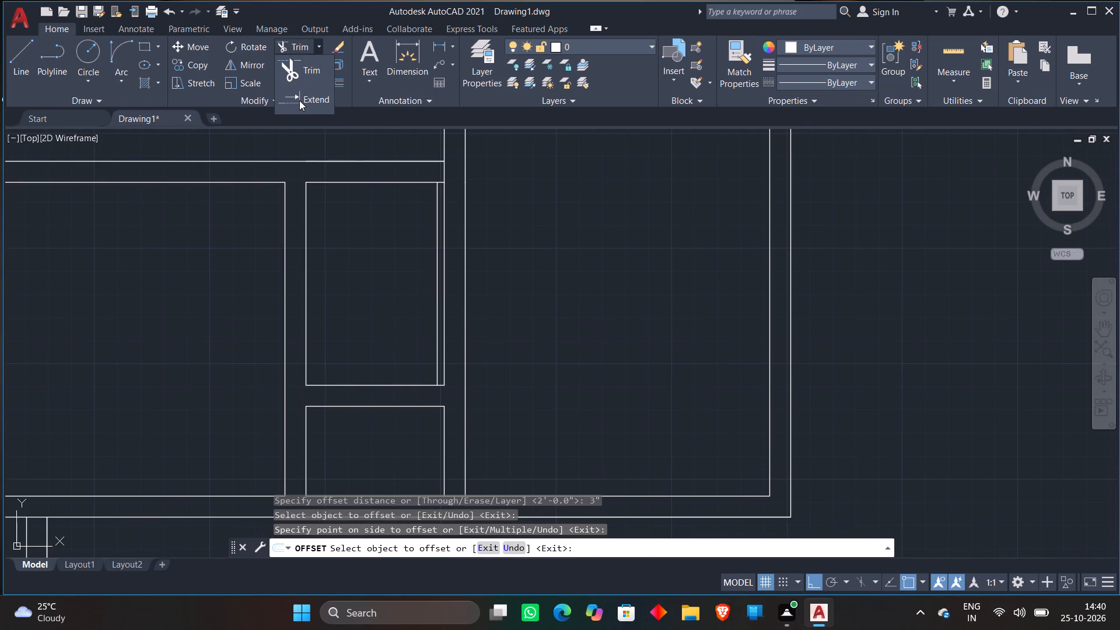
click(435, 309)
scroll(383, 288, down, 2)
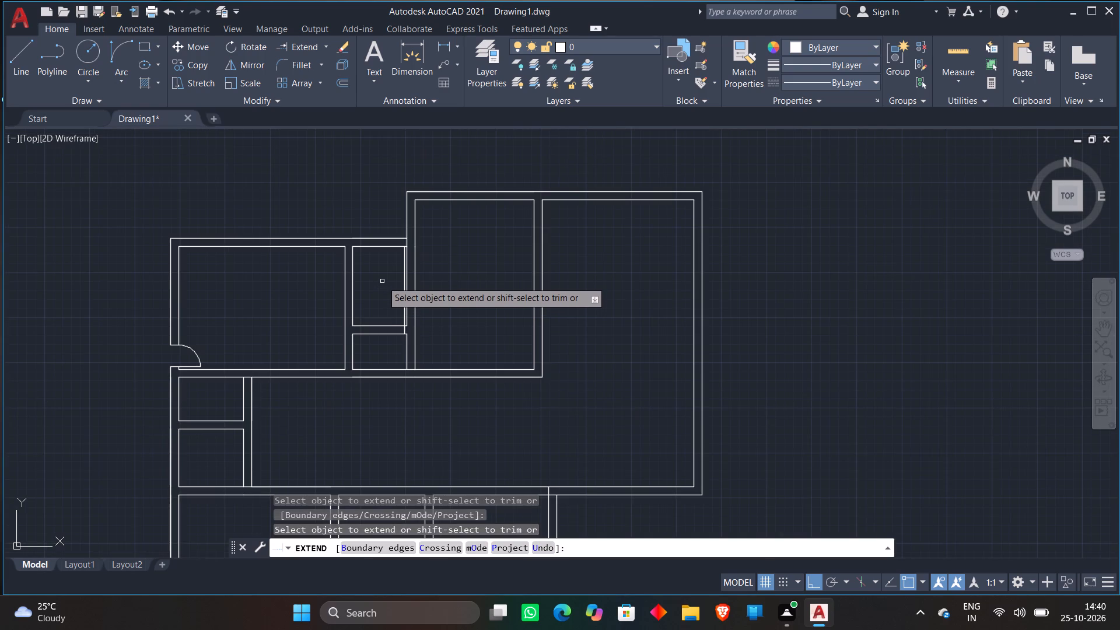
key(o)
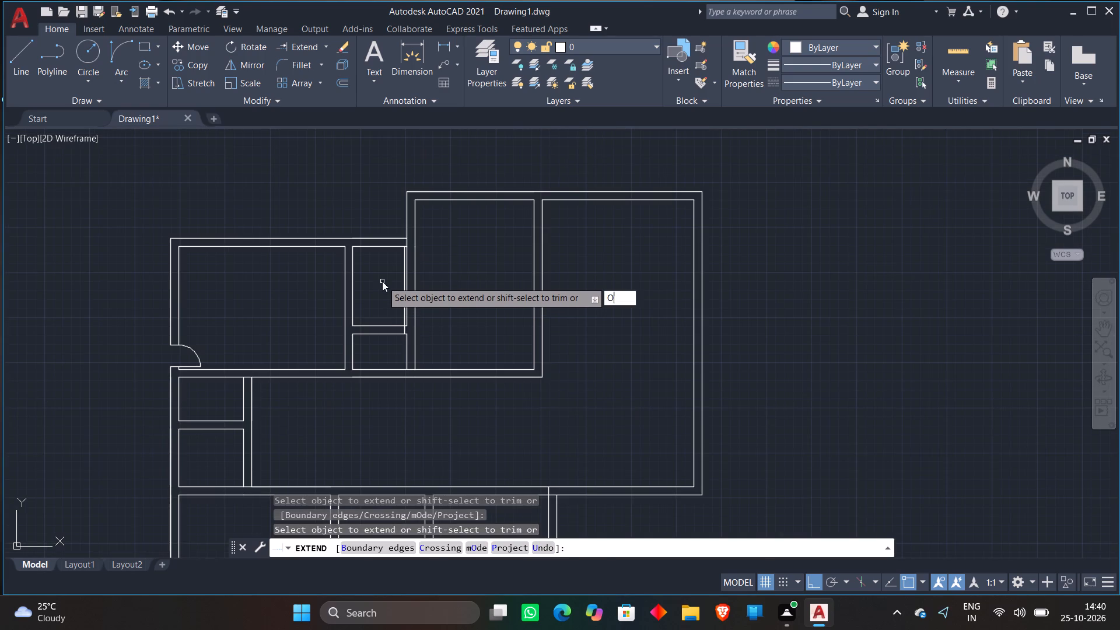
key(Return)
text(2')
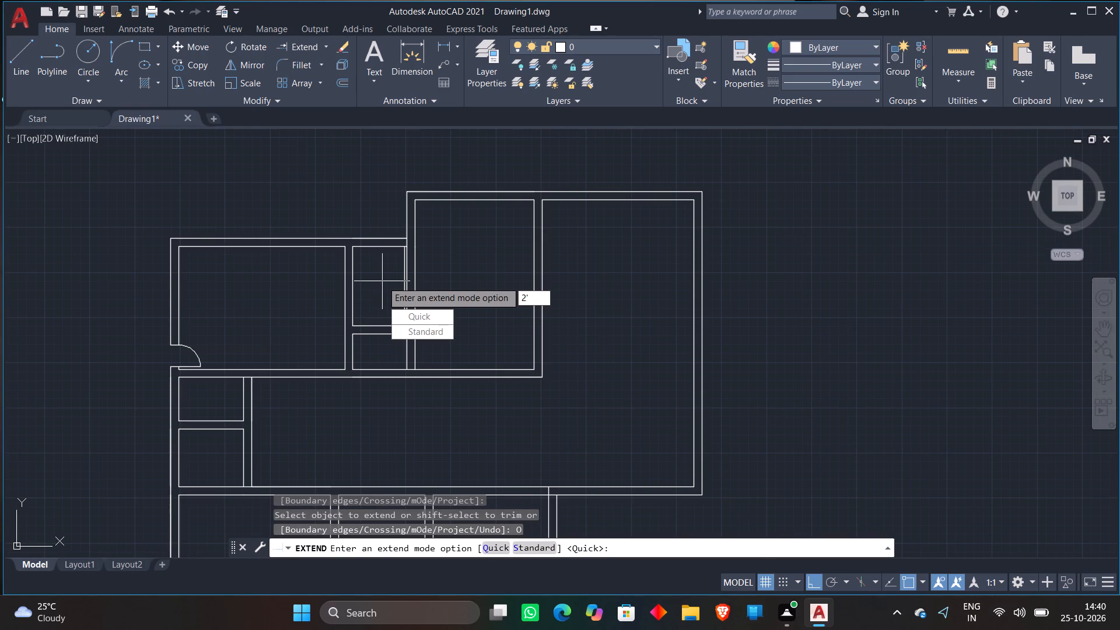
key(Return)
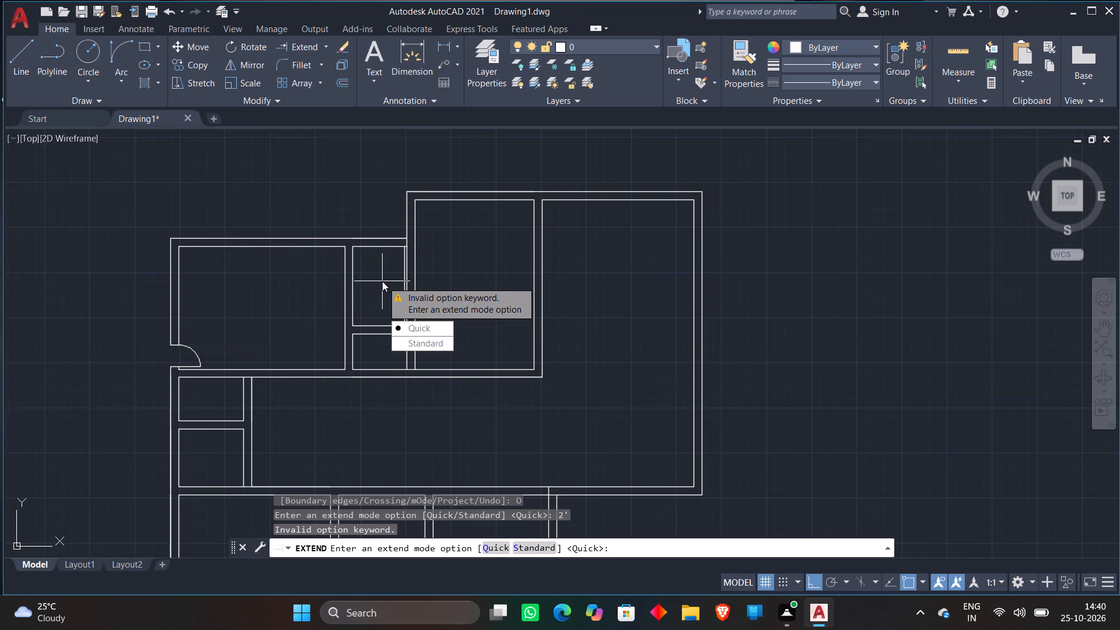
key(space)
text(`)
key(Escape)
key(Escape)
Offset the extended 3" line 1'8" into the upper small room and the partition's upper line 1'8" upward.
key(o)
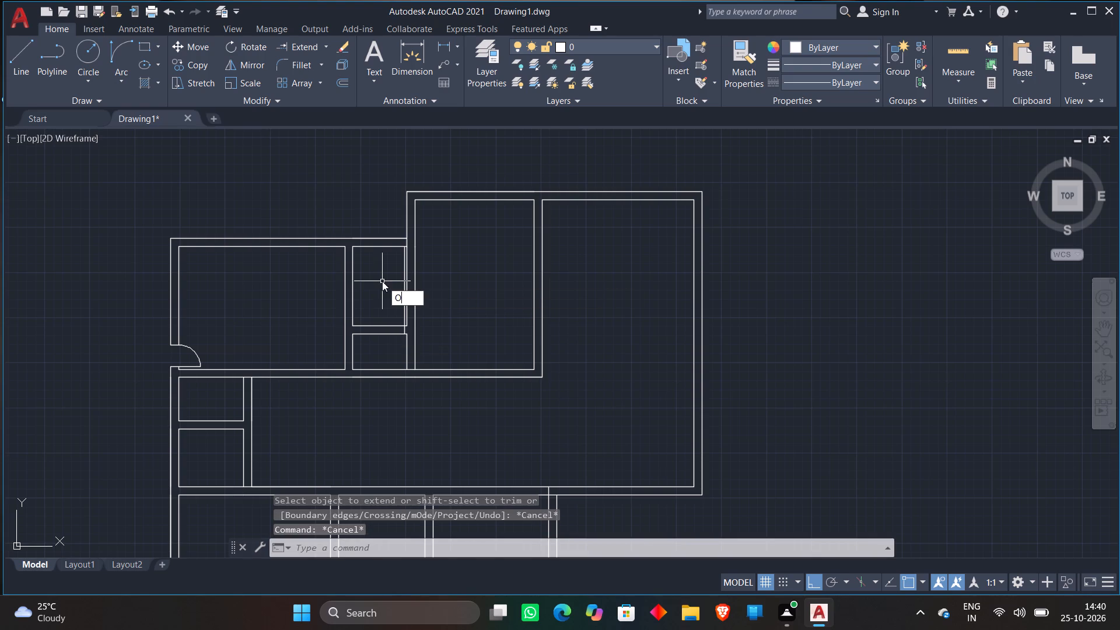
key(Return)
text(2')
key(Return)
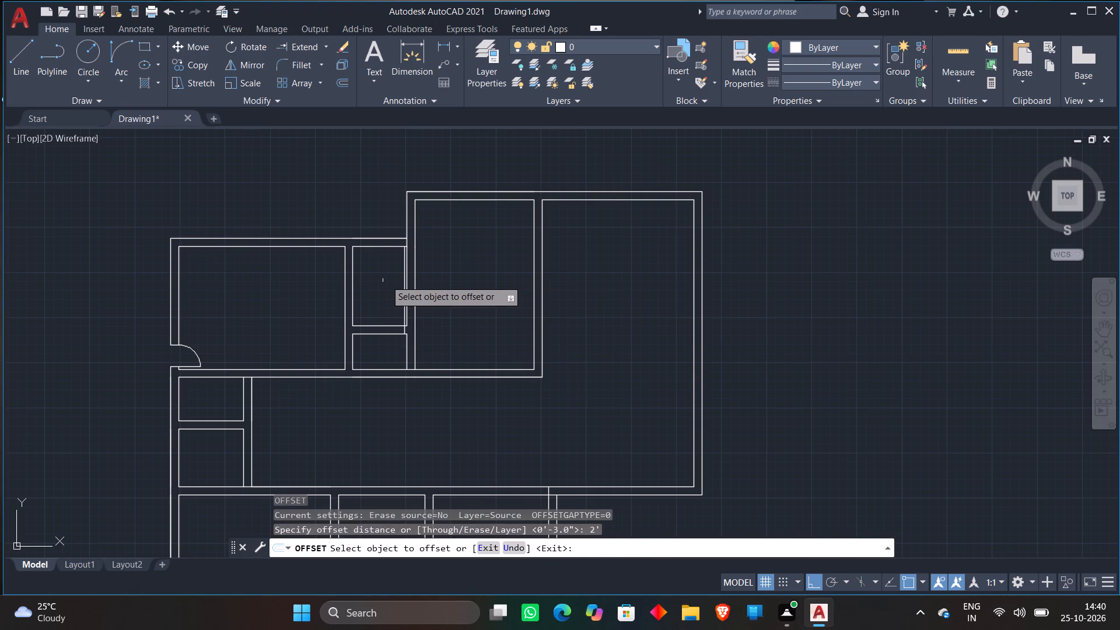
scroll(401, 304, up, 3)
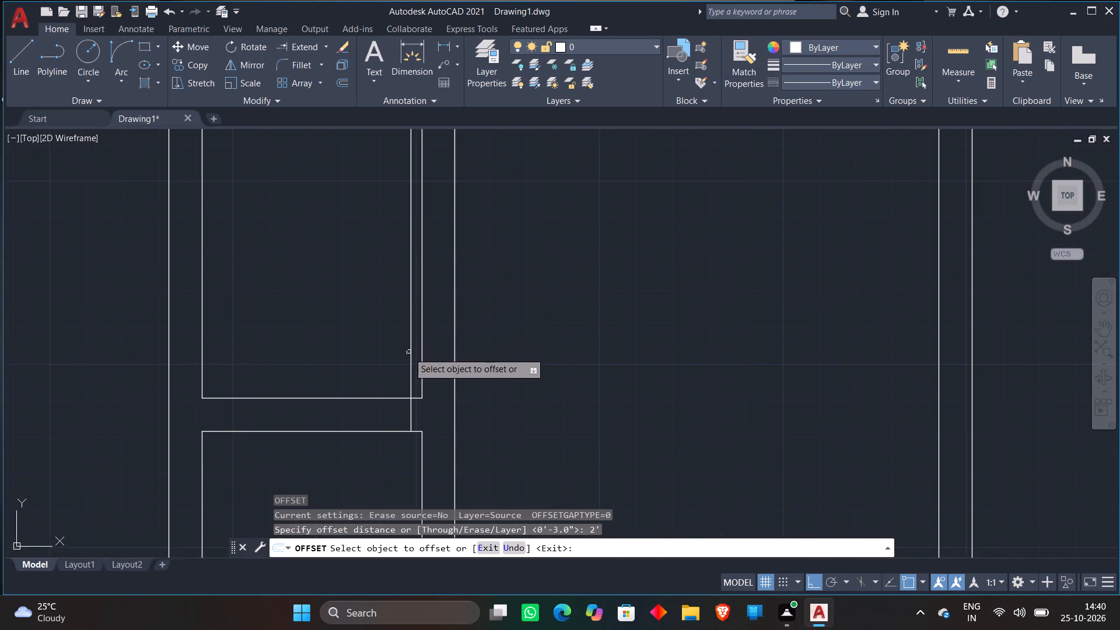
click(412, 356)
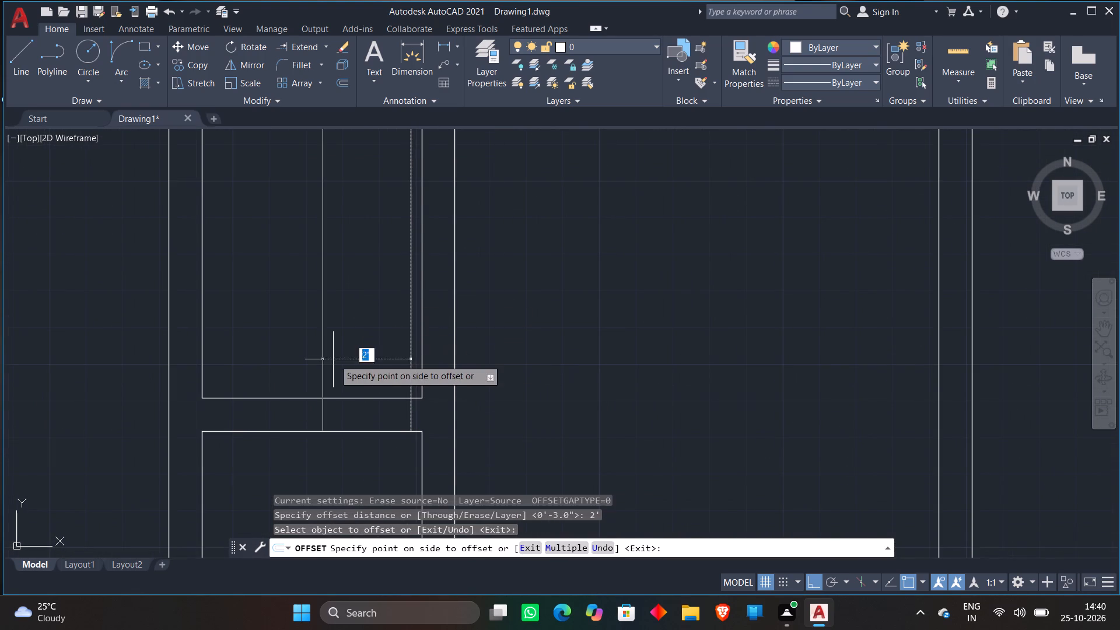
text(1'8")
key(Return)
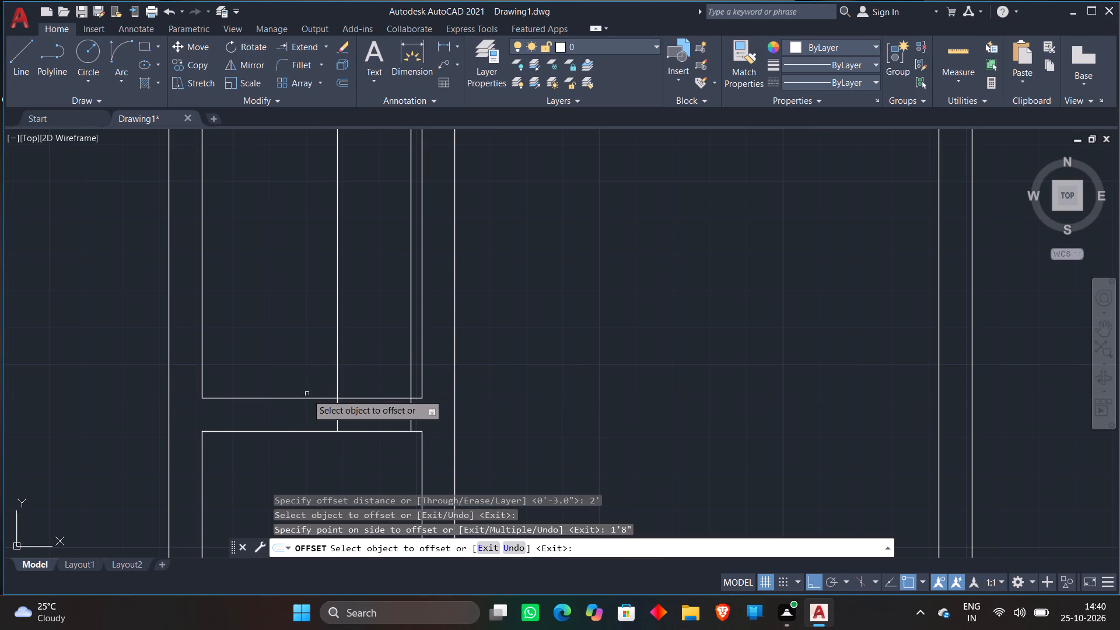
click(301, 398)
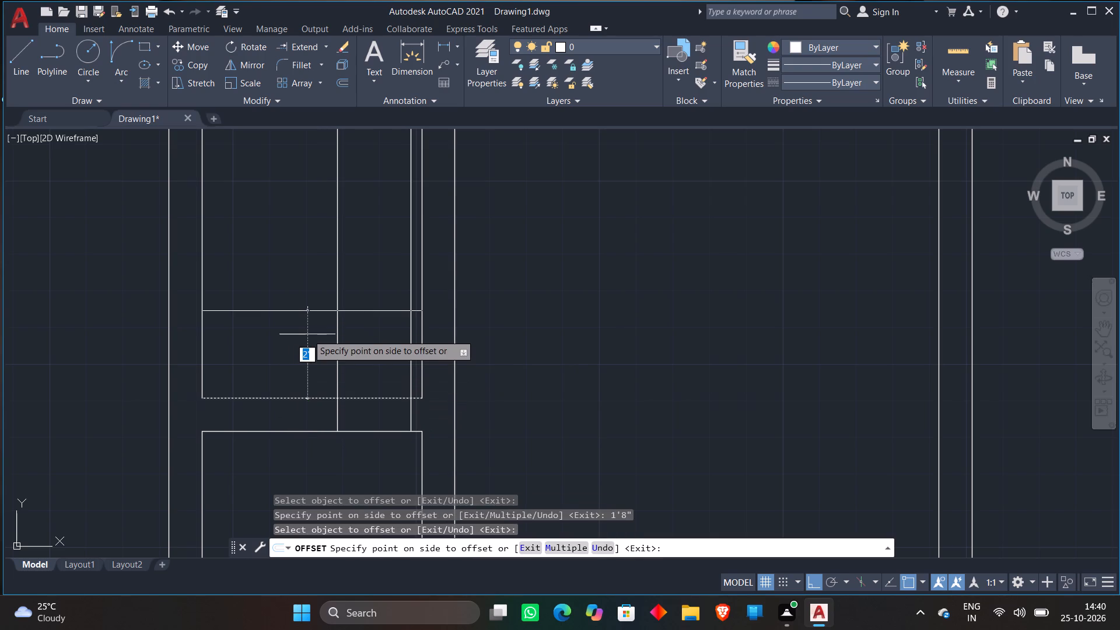
text(1'8")
key(Return)
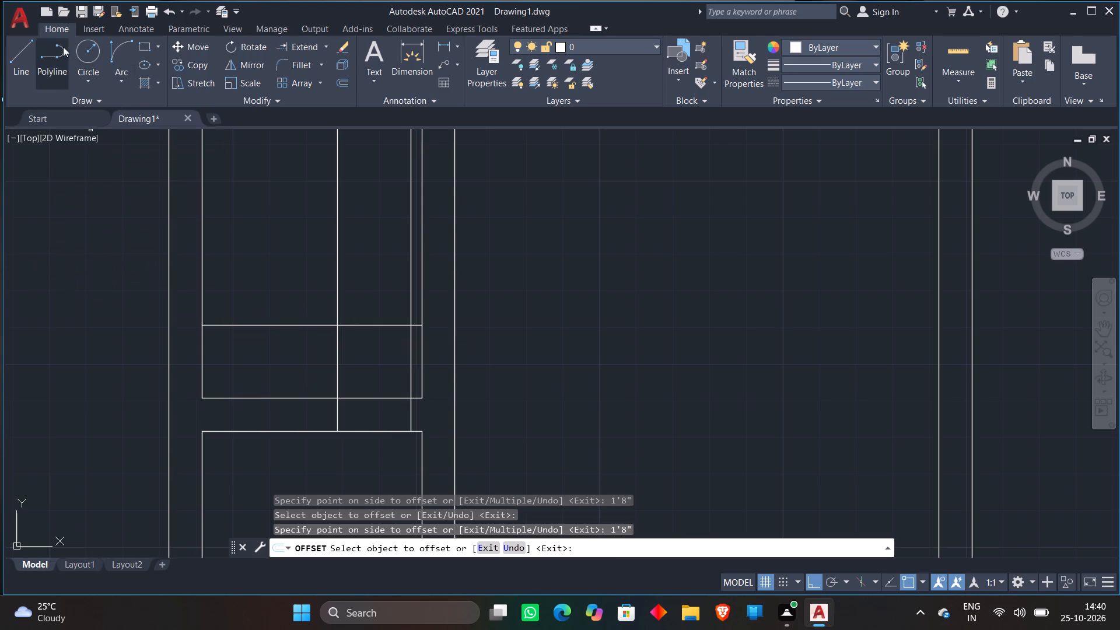
Draw a Start, End, Direction door-swing arc from the 1'8" vertical line at the partition to the 3" line's upper intersection, starting upward.
click(116, 46)
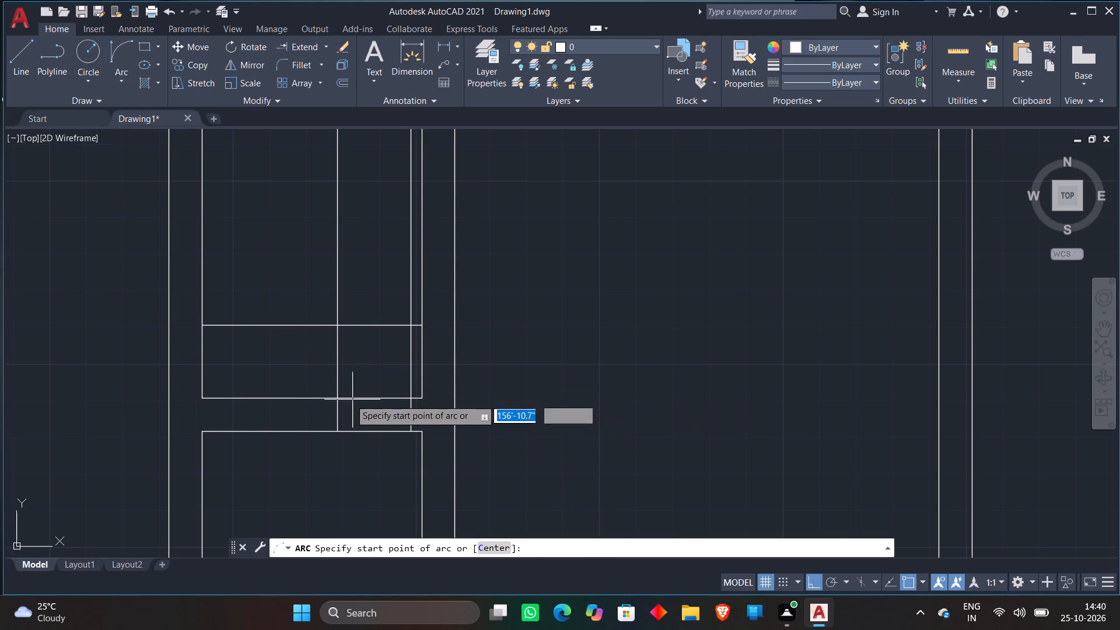
click(335, 397)
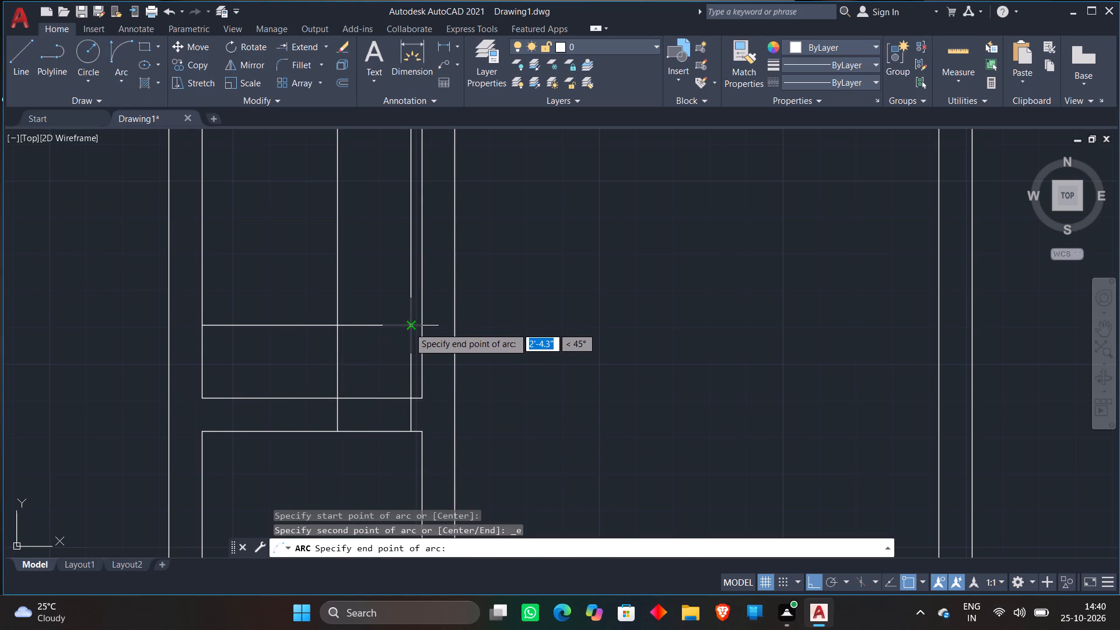
click(409, 327)
click(288, 288)
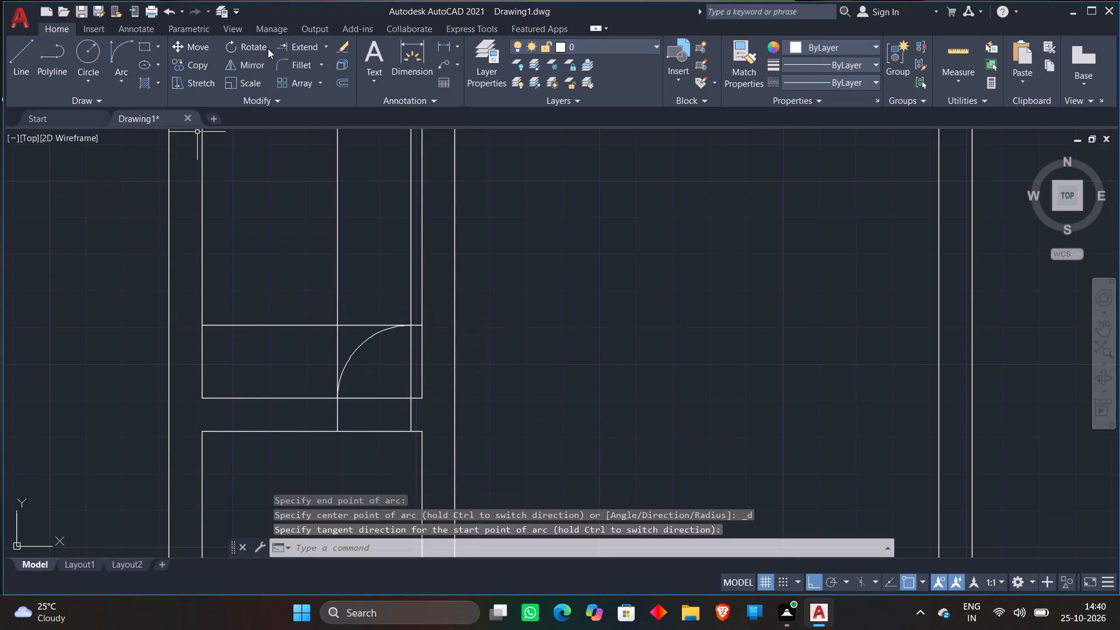
Trim the excess offset lines around the upper small room's door arc, leaving the vertical door leaf and the jamb lines.
click(325, 47)
click(320, 64)
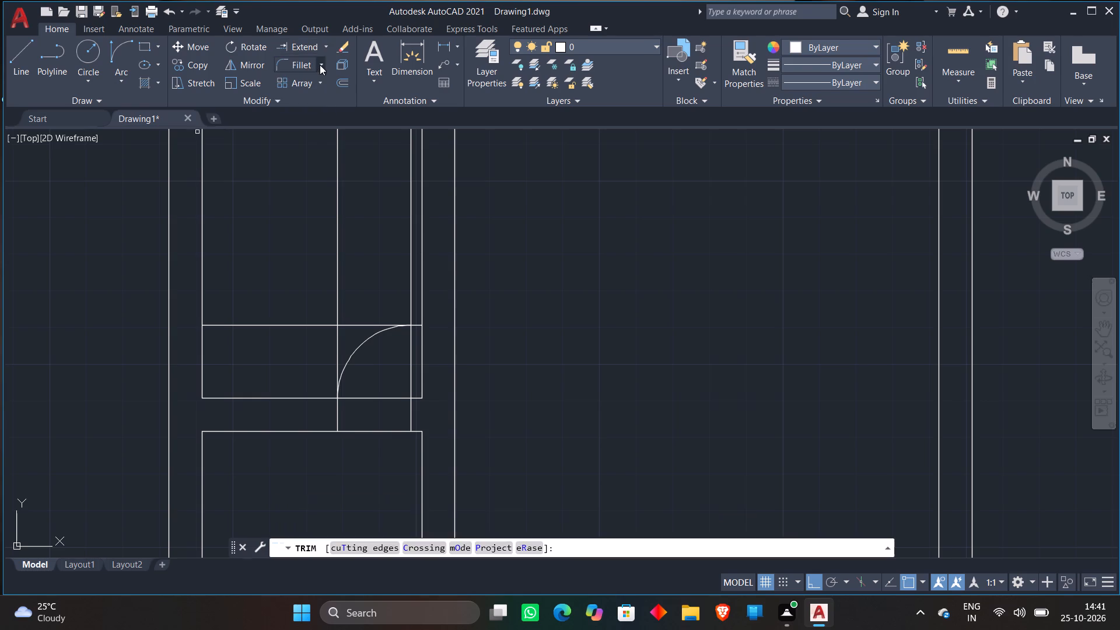
click(352, 294)
click(254, 366)
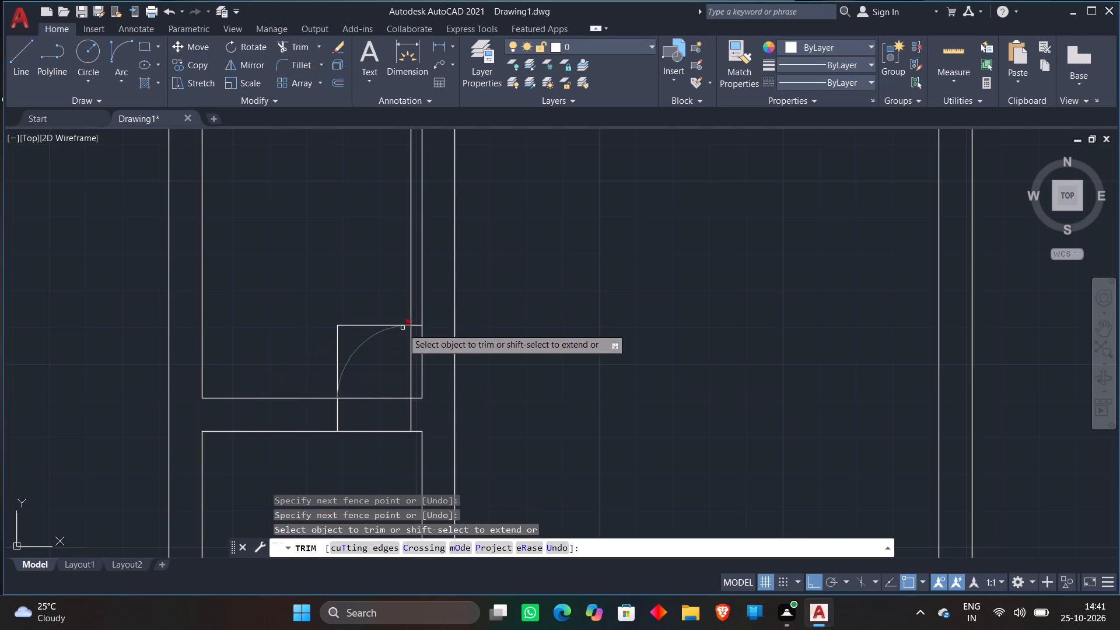
scroll(429, 318, up, 3)
click(343, 307)
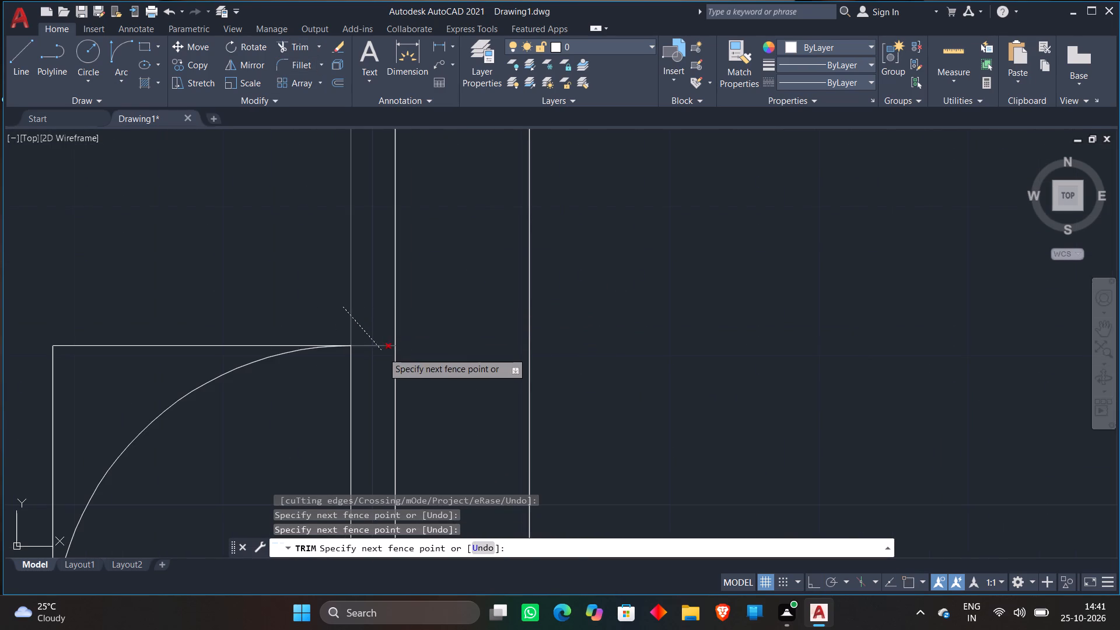
click(383, 352)
scroll(343, 292, down, 2)
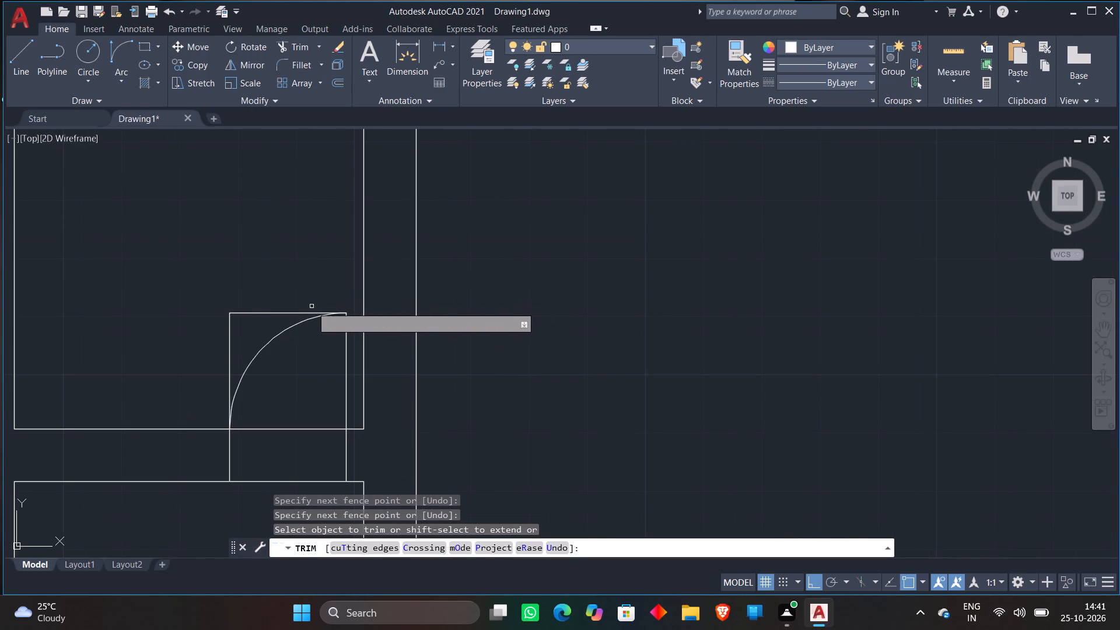
scroll(311, 306, down, 1)
middle_drag(311, 306, 316, 260)
scroll(315, 266, up, 2)
click(279, 238)
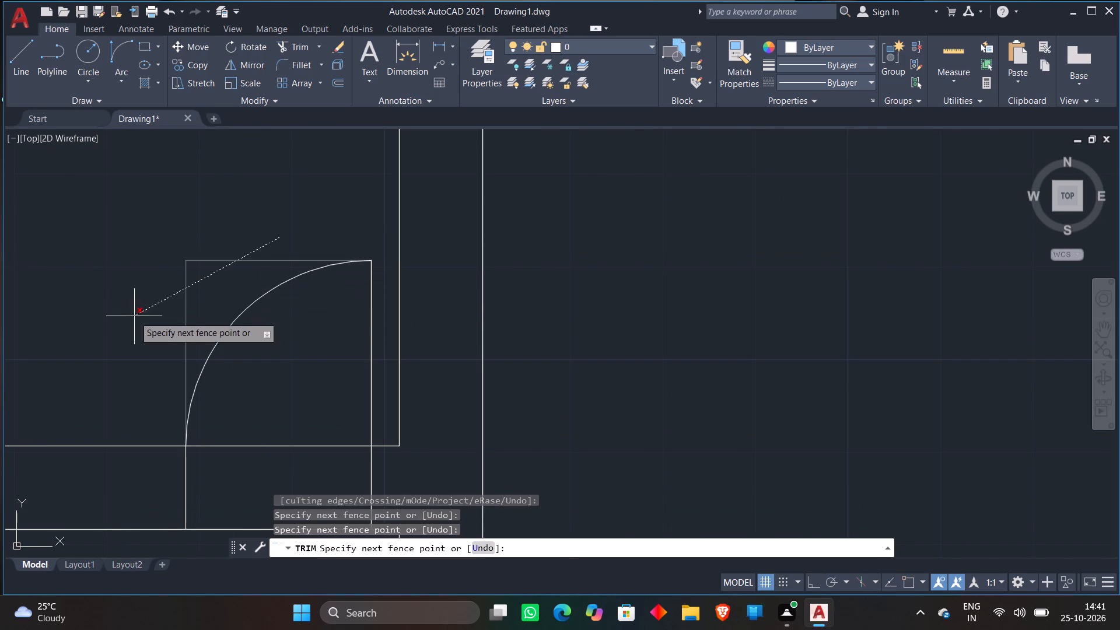
click(134, 316)
Trim both partition lines between the jambs to open the doorway between the two small rooms, and end the trimming.
scroll(233, 265, down, 2)
click(236, 304)
click(243, 383)
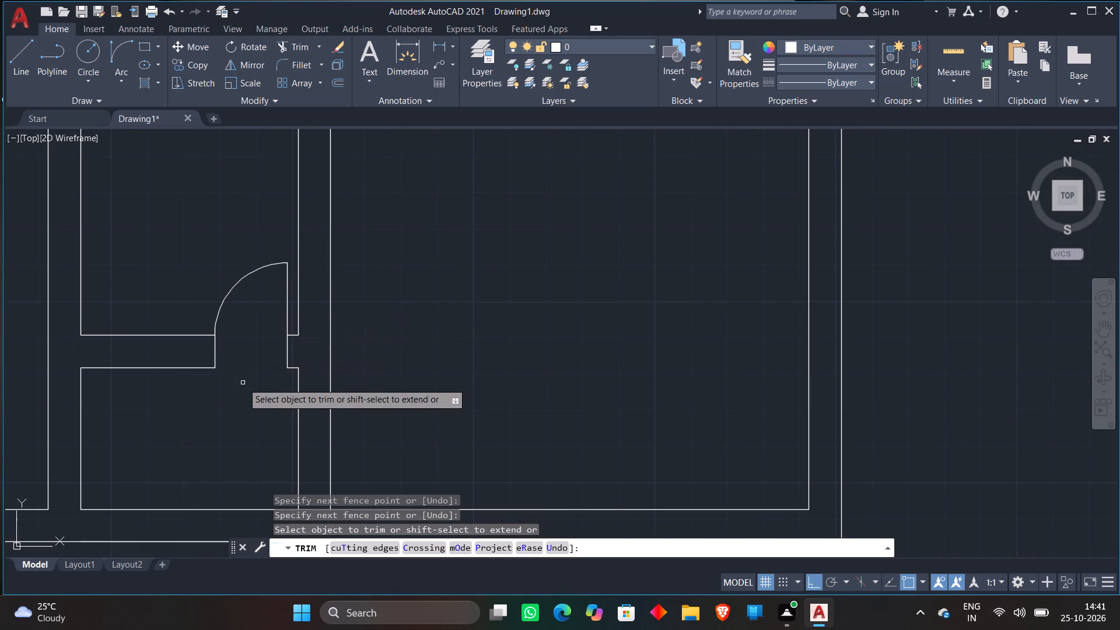
scroll(239, 387, down, 2)
key(space)
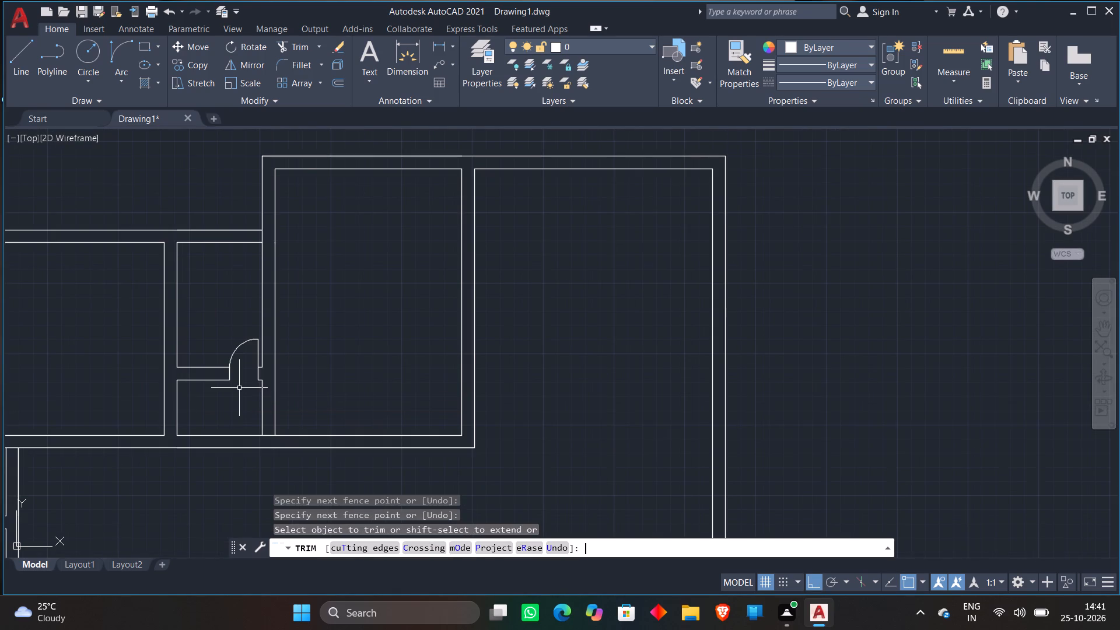
Offset the lower small room's left inner wall line 2' into the room.
middle_drag(229, 402, 259, 328)
scroll(235, 332, up, 2)
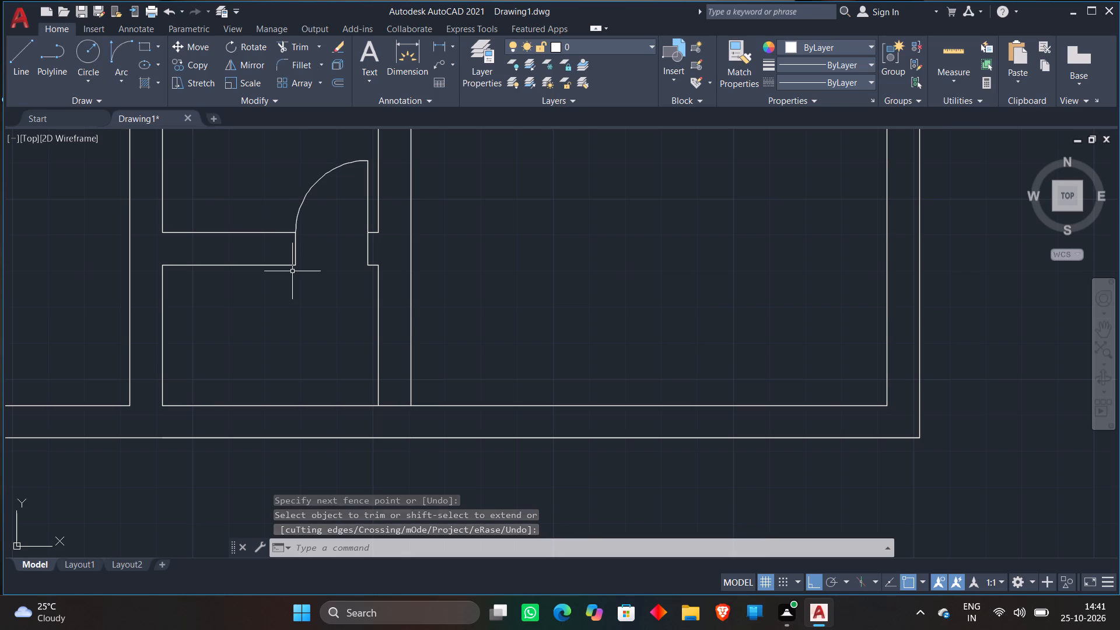
key(o)
key(Return)
text(2')
key(Return)
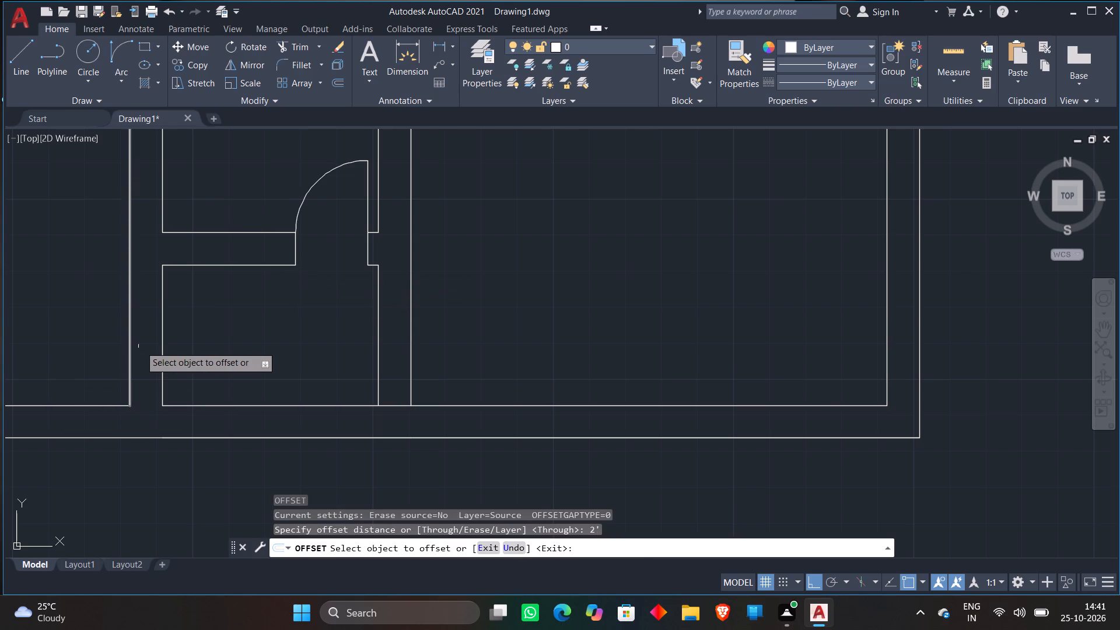
click(162, 354)
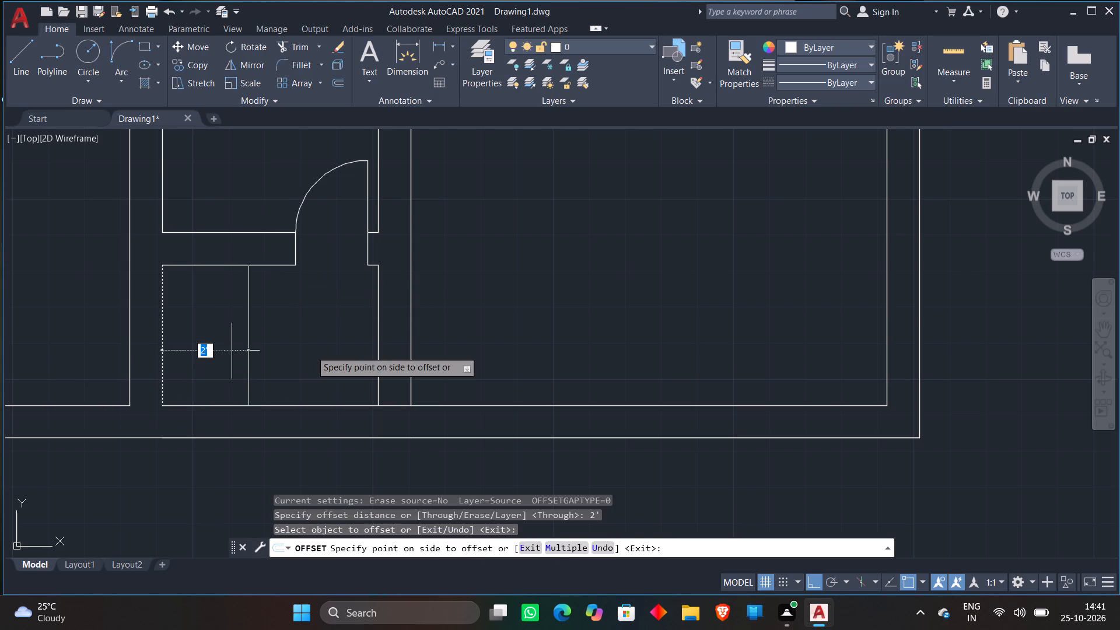
click(311, 351)
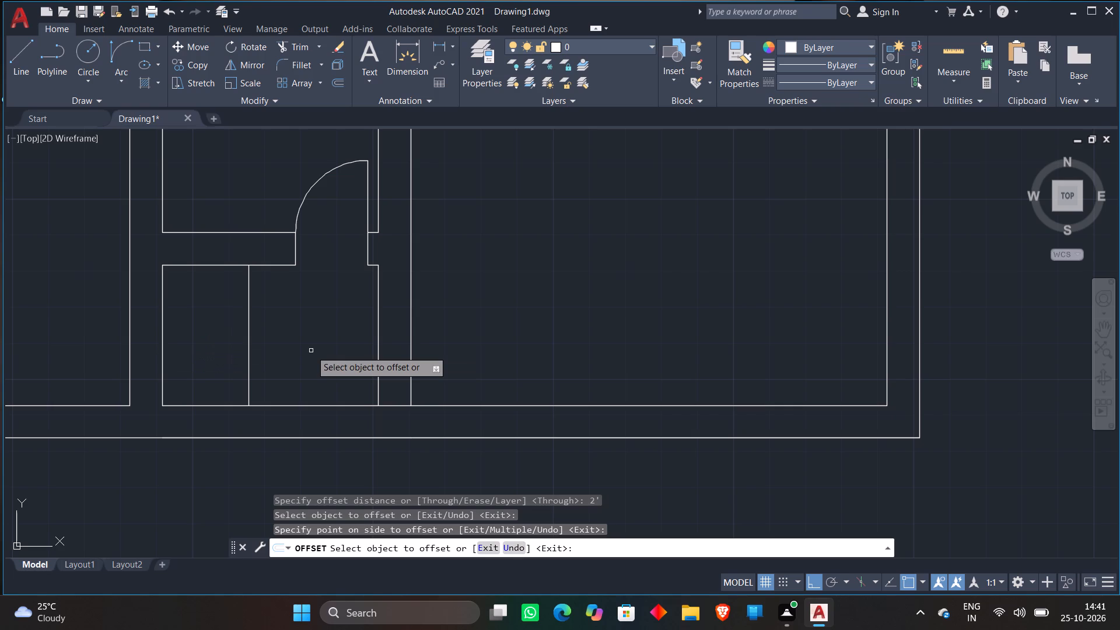
key(space)
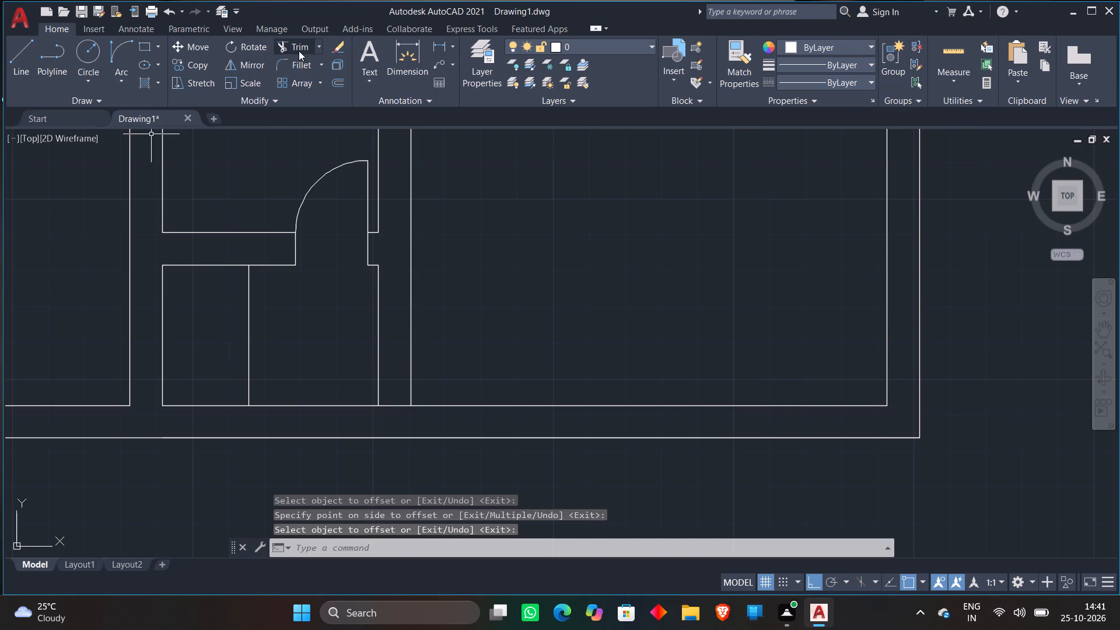
Extend the tall room's left inner wall line down to the outer bottom line, and the partition's lower line across to that wall line.
click(322, 45)
click(317, 98)
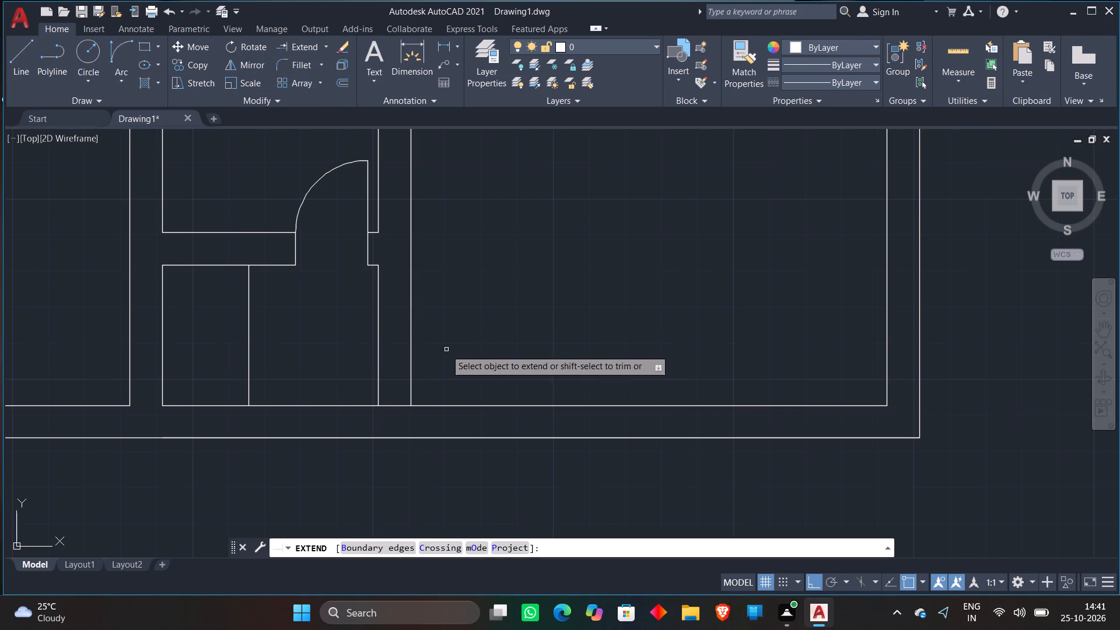
click(410, 378)
scroll(369, 267, up, 3)
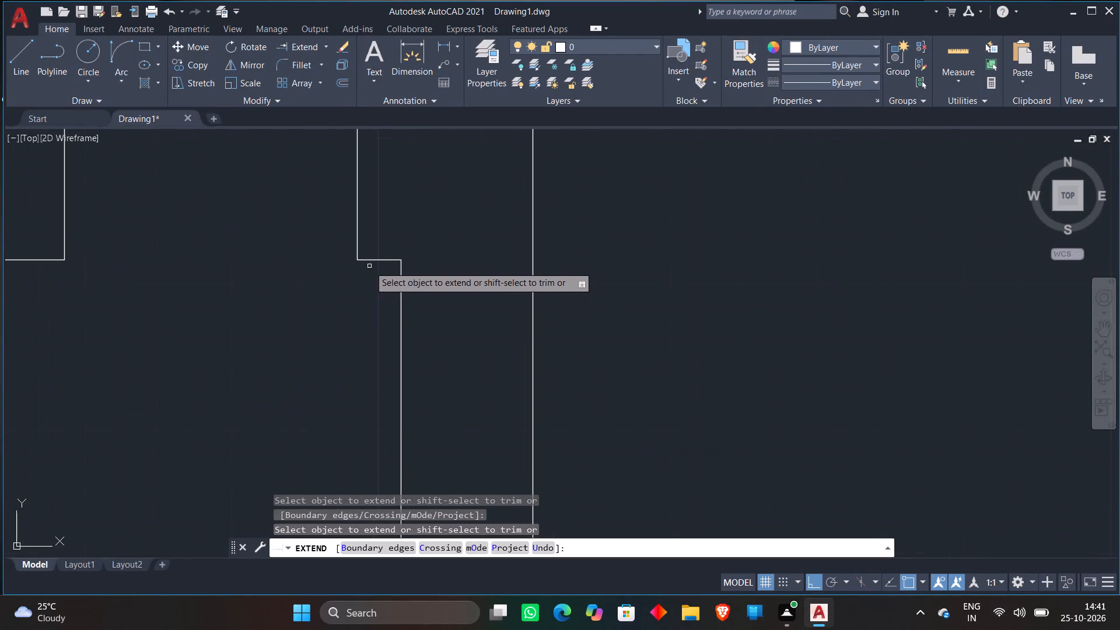
click(380, 260)
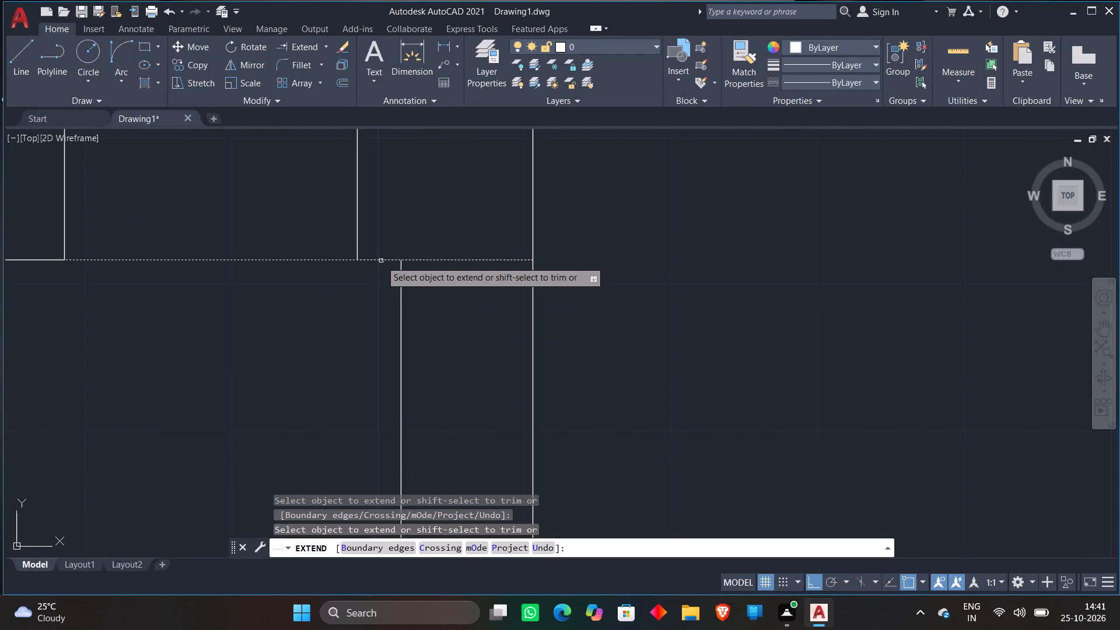
key(space)
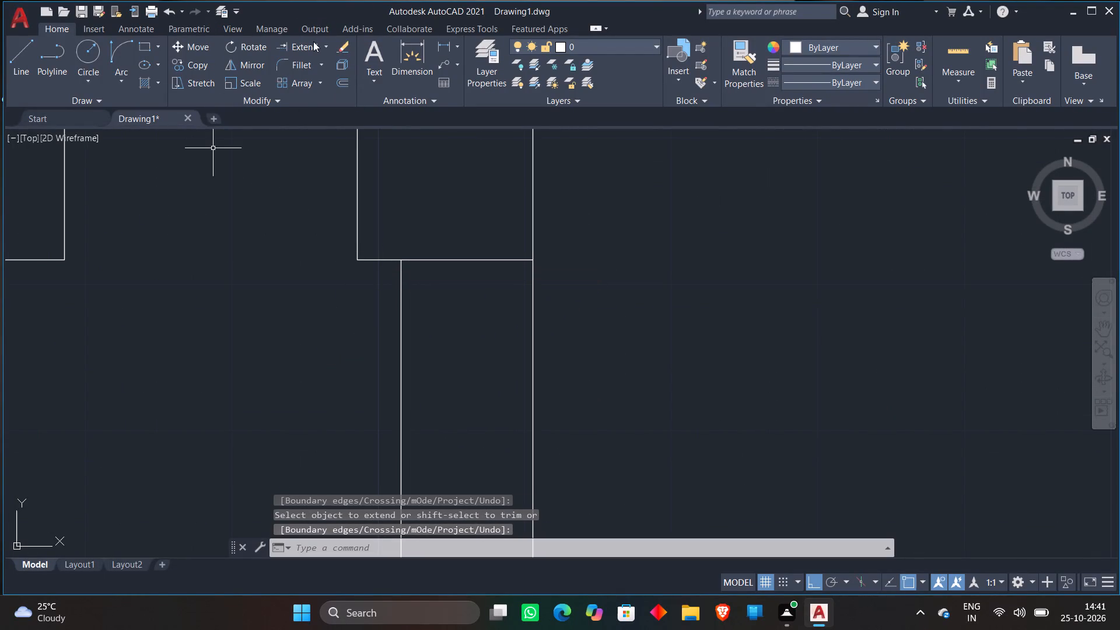
Trim away the lower small room's right inner wall line below the partition.
click(325, 43)
click(306, 64)
scroll(435, 134, down, 1)
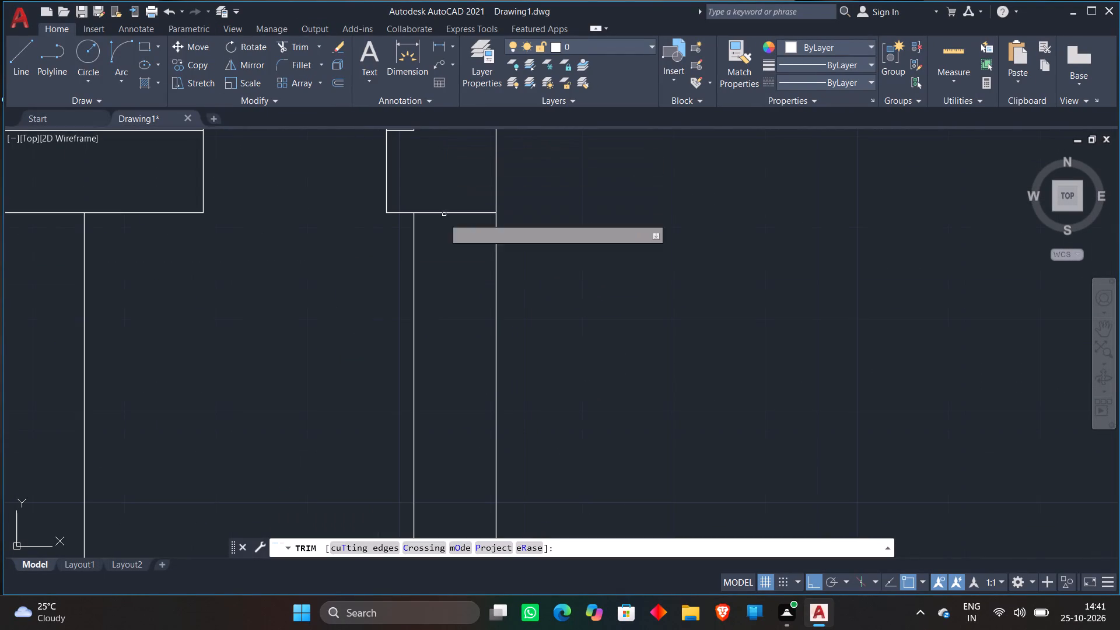
scroll(433, 294, down, 3)
middle_drag(433, 294, 437, 262)
click(440, 268)
click(395, 282)
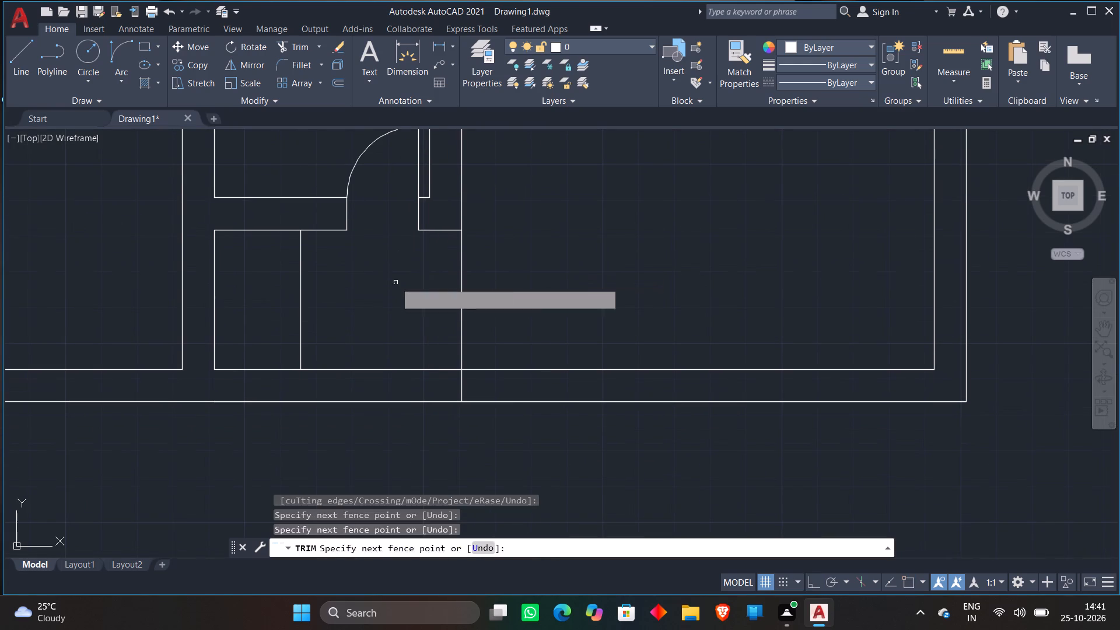
Offset the tall room's extended left wall line 3" into the tall room.
scroll(478, 250, down, 2)
middle_drag(493, 246, 472, 284)
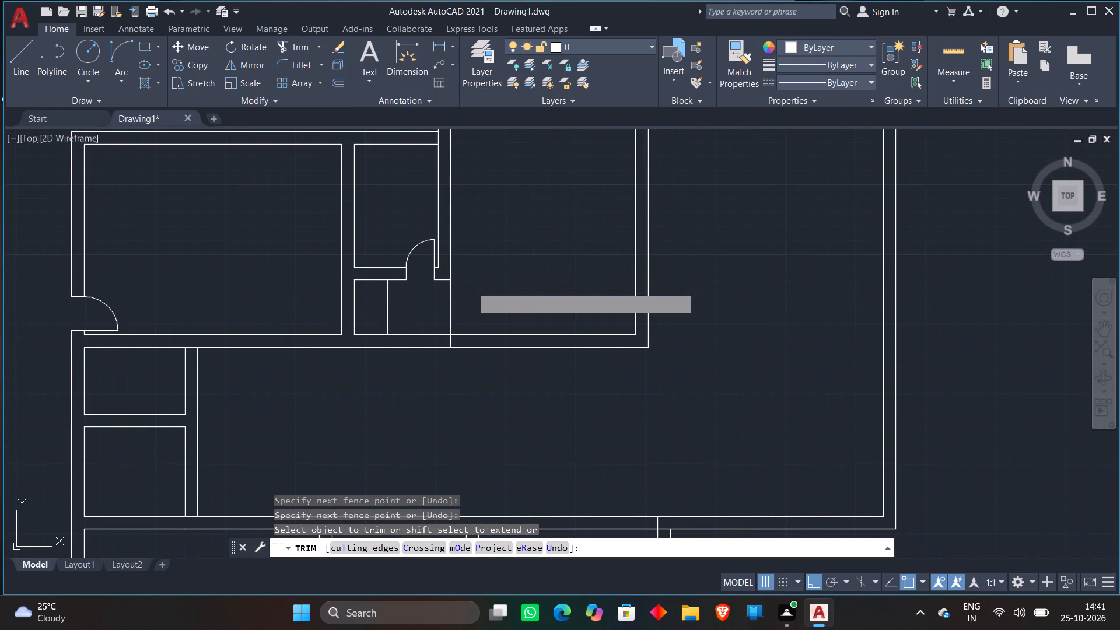
scroll(517, 219, down, 1)
middle_drag(517, 219, 453, 286)
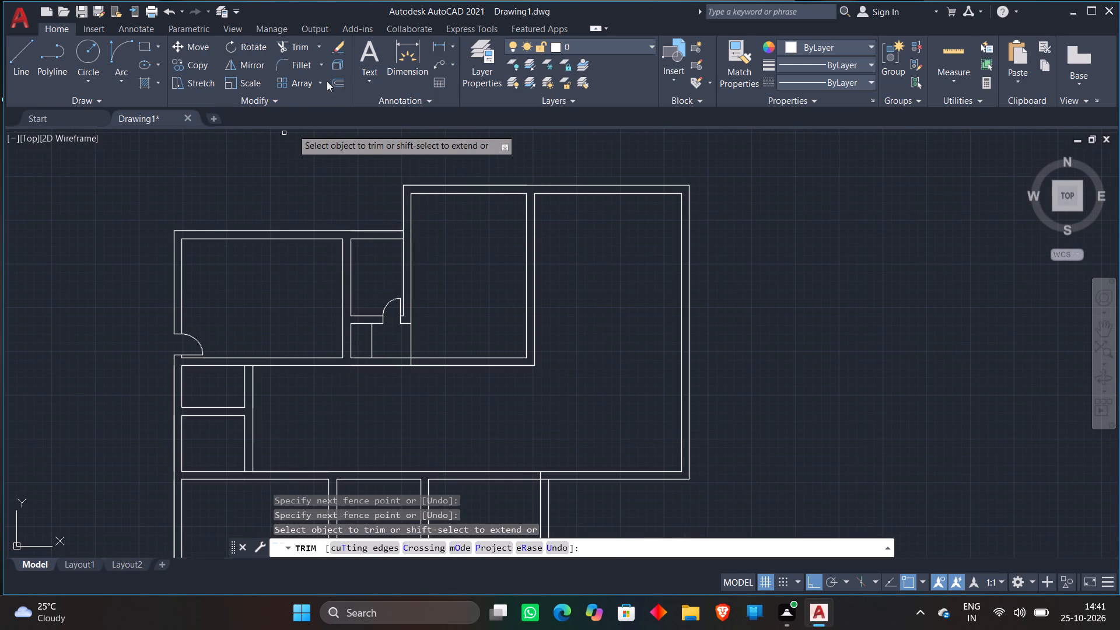
click(343, 81)
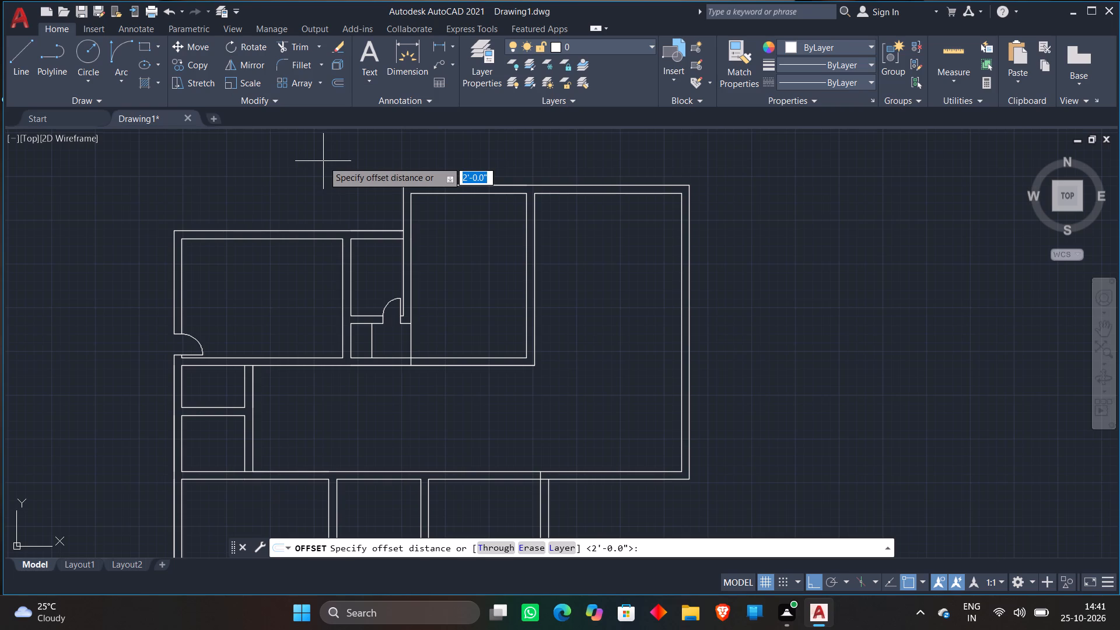
key(3)
key(shift+quotedbl)
key(Return)
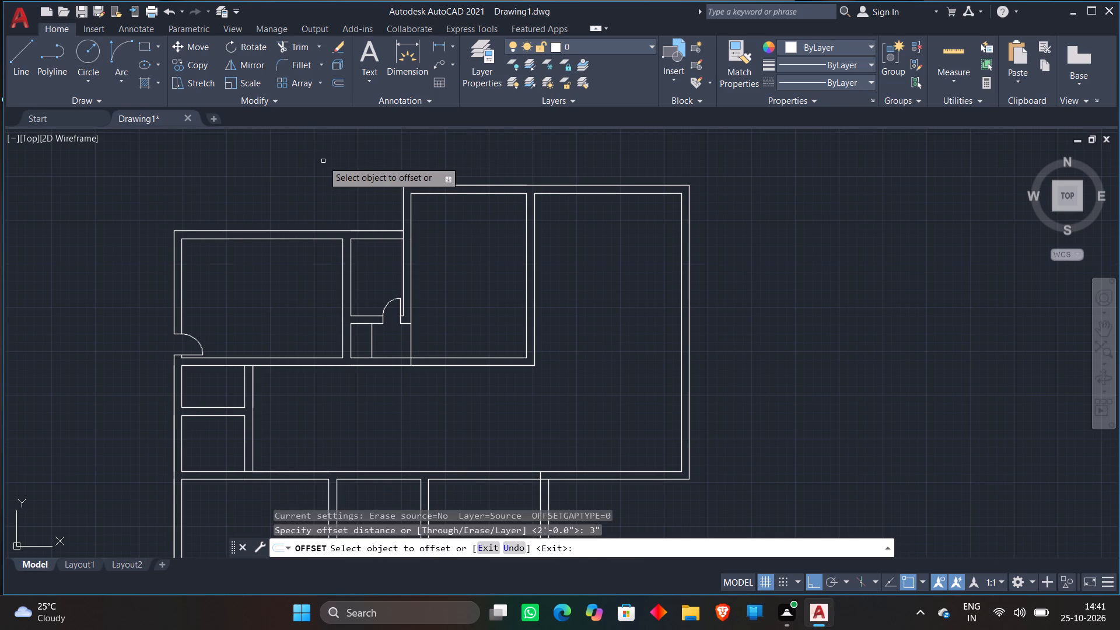
scroll(398, 356, up, 1)
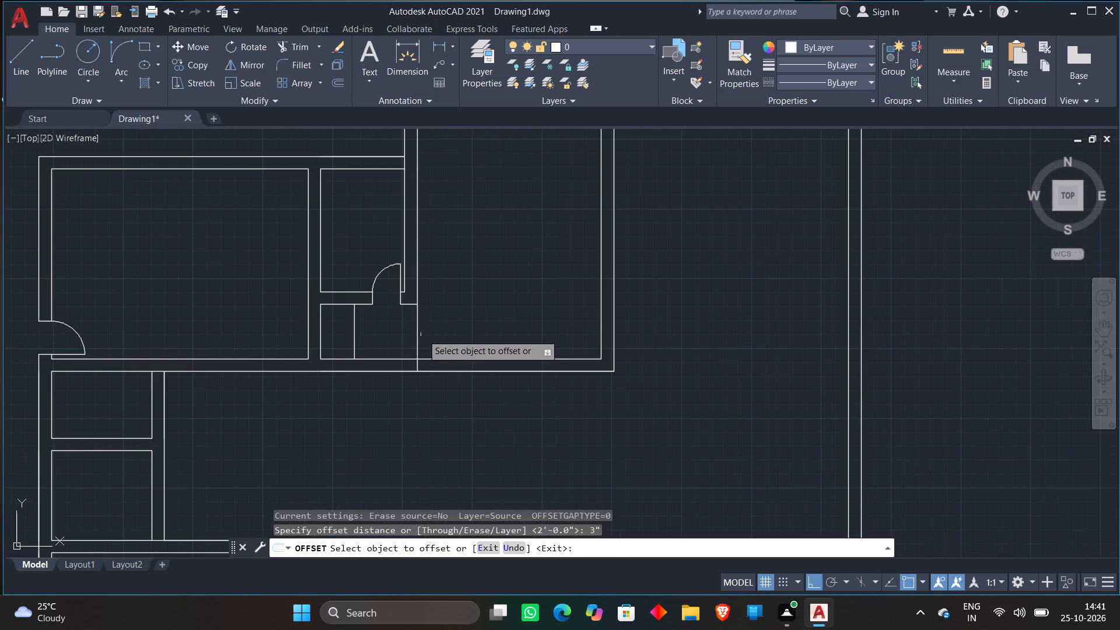
click(419, 339)
click(481, 318)
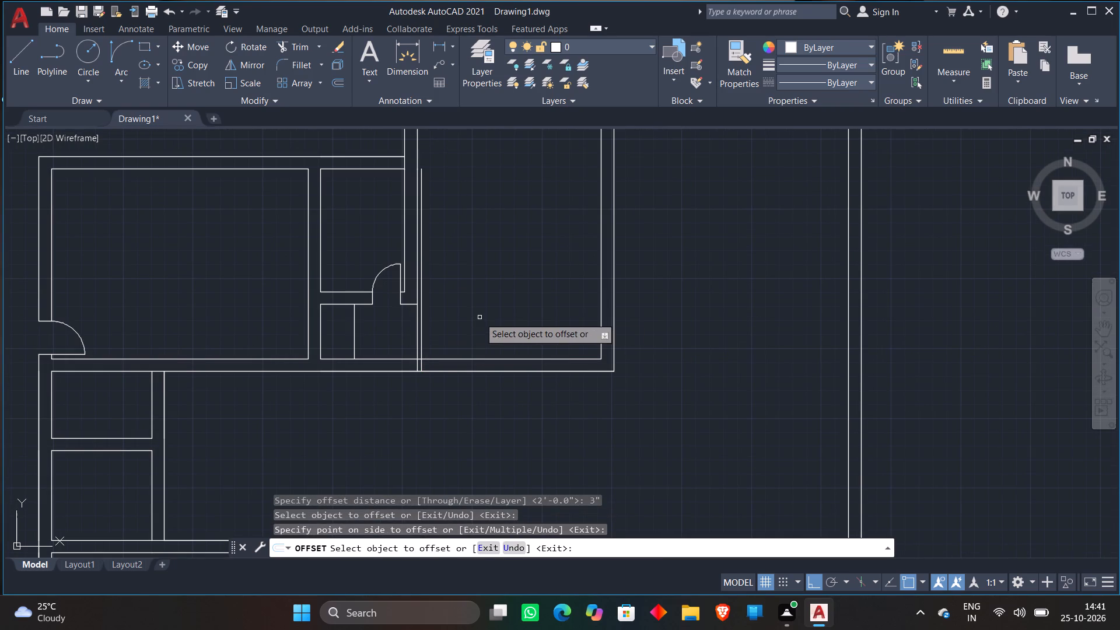
key(space)
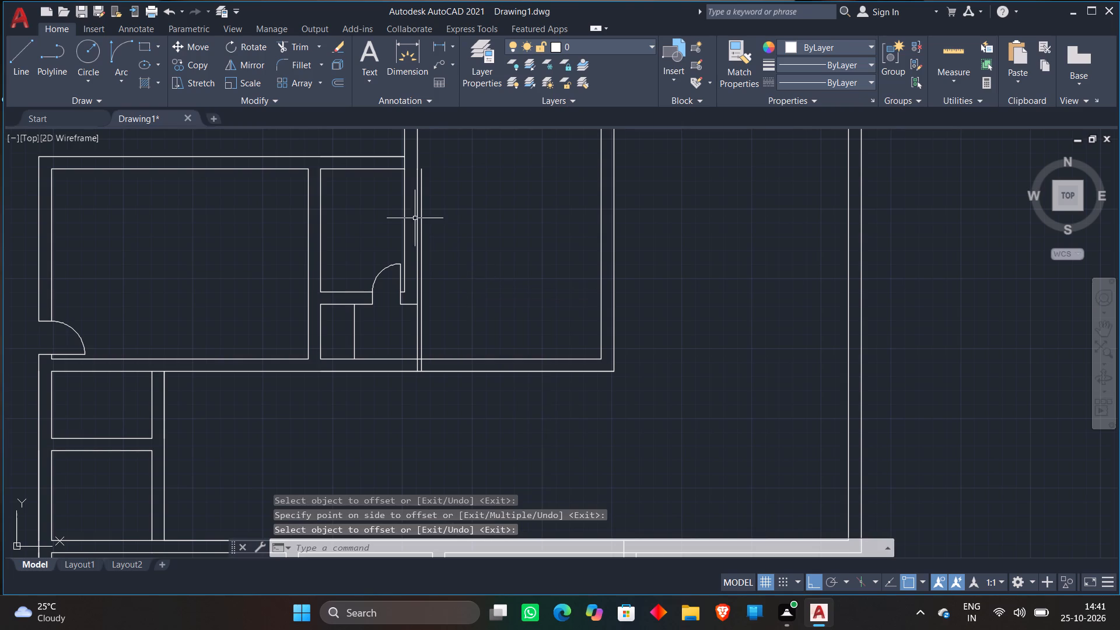
Offset the 3" line 2' further into the tall room and the room's bottom inner wall line 2' upward.
key(o)
key(Return)
text(2')
key(Return)
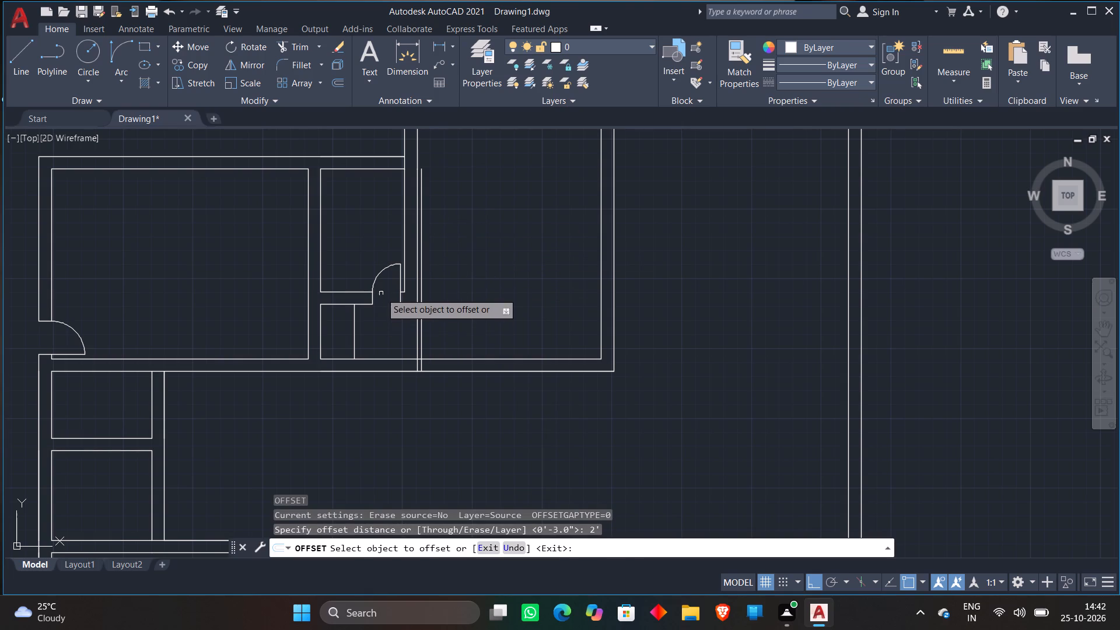
scroll(381, 292, up, 2)
click(476, 343)
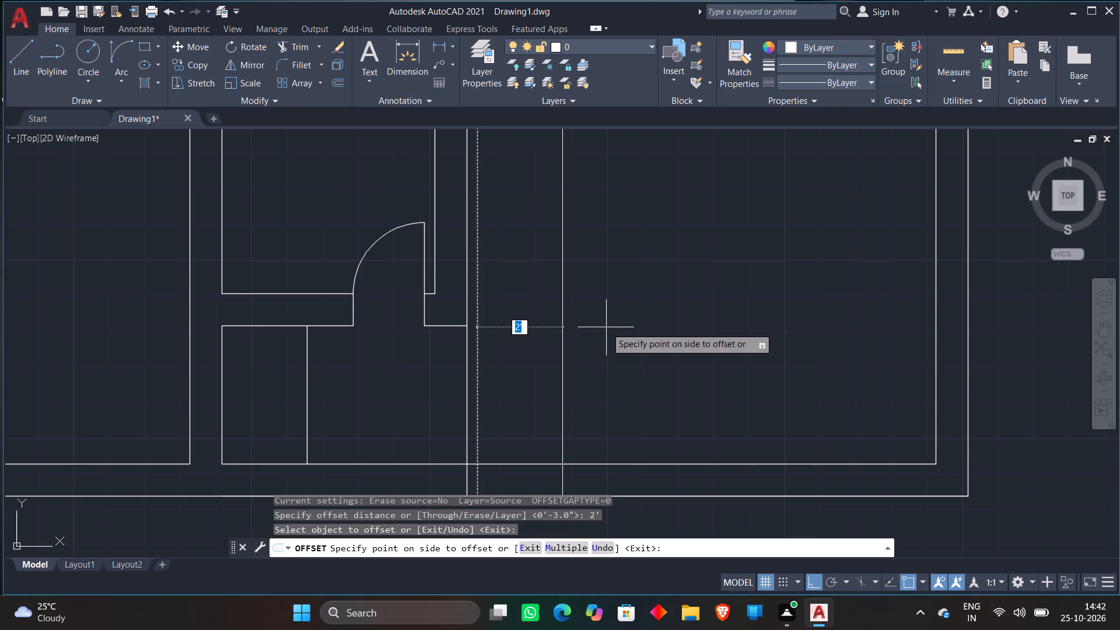
click(606, 327)
click(511, 462)
click(512, 463)
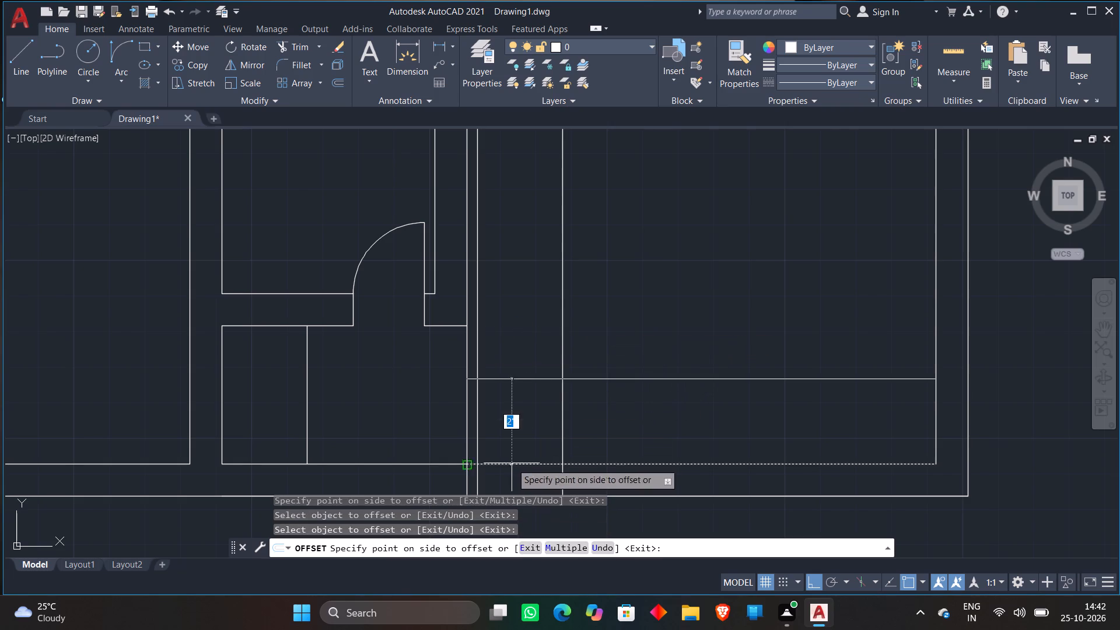
click(555, 345)
Draw a Start, End, Direction door-swing arc from the 2' vertical line at the bottom inner wall to the 3" line's upper intersection, starting upward.
scroll(559, 343, down, 1)
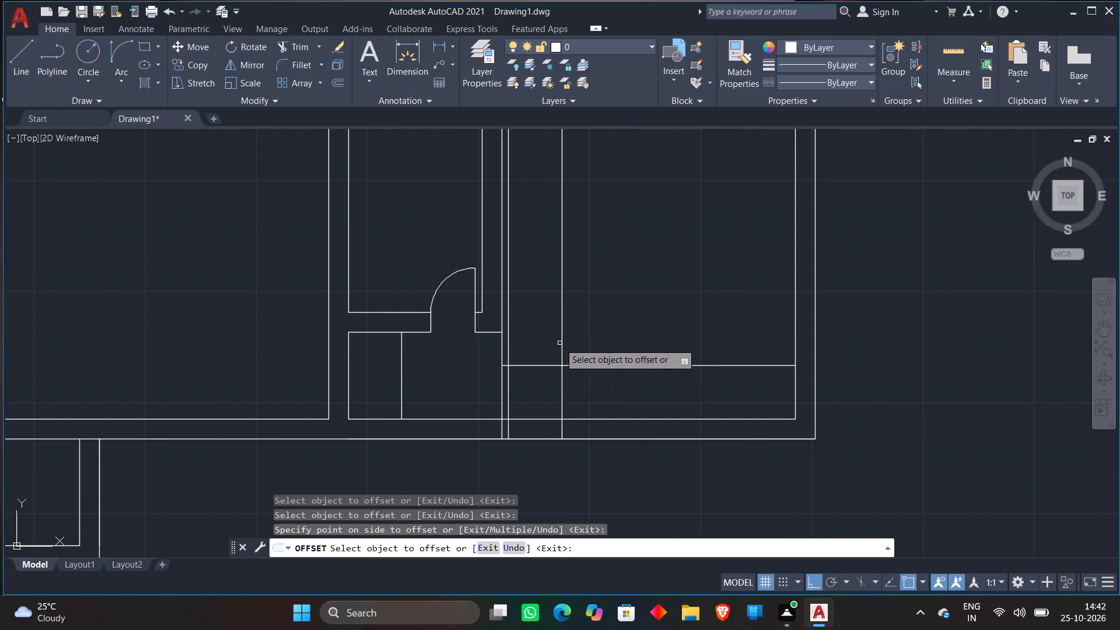
click(118, 57)
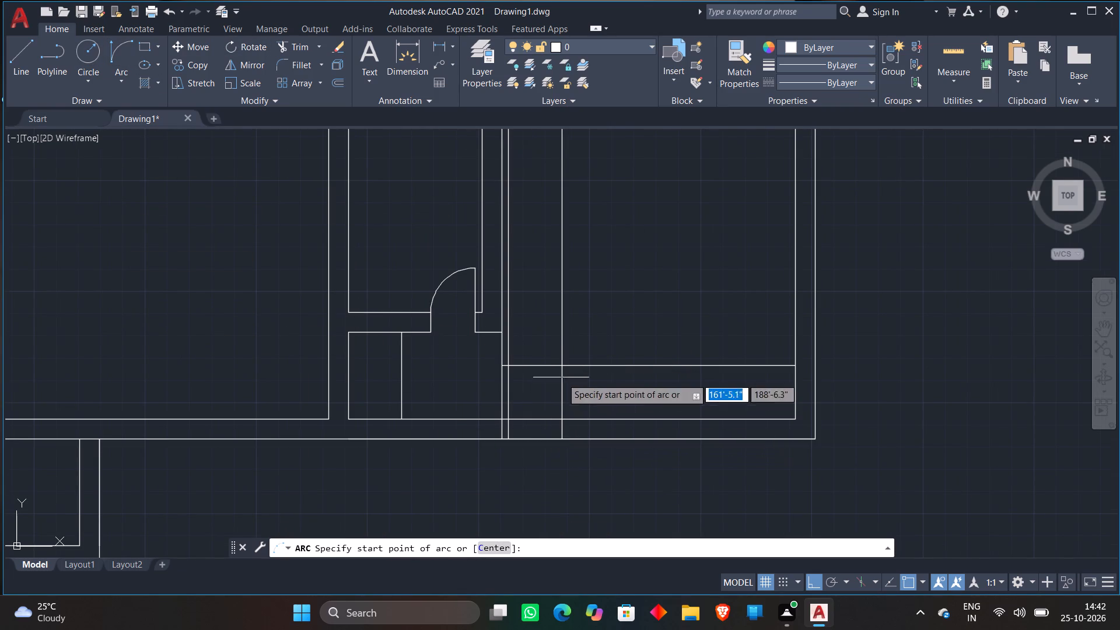
scroll(570, 403, up, 2)
click(548, 443)
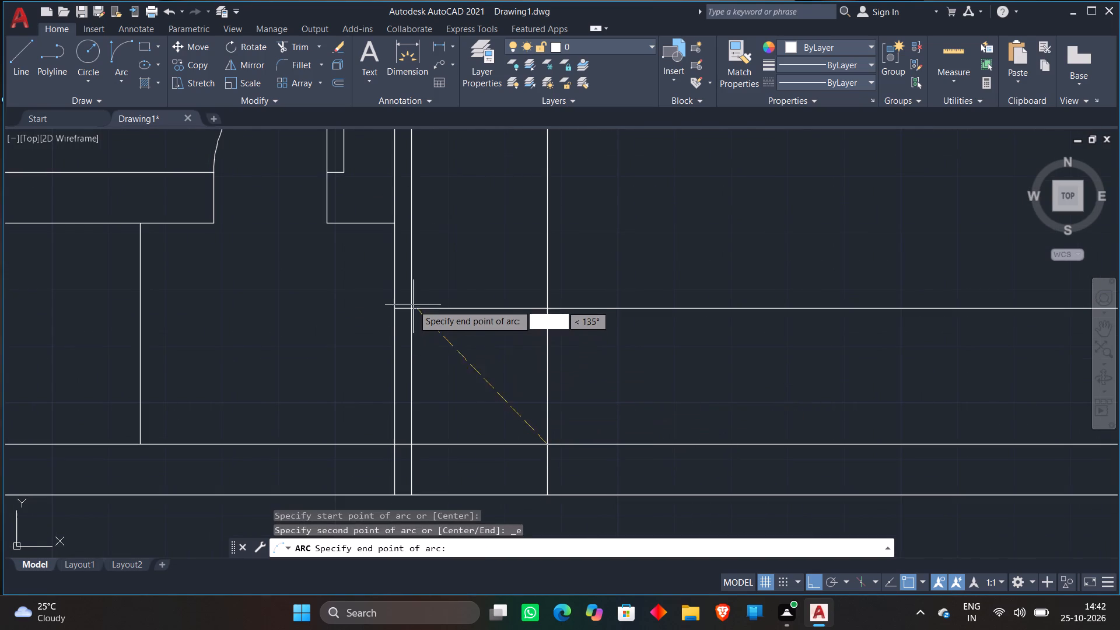
click(411, 309)
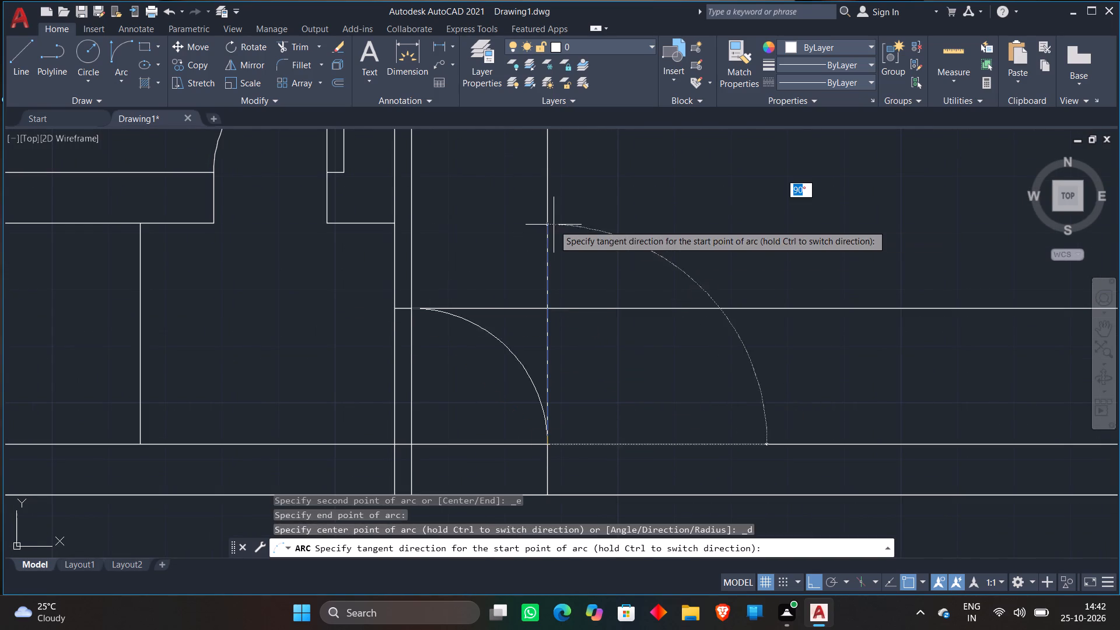
click(554, 225)
Trim the excess offset lines around the tall room's door arc, leaving the vertical door leaf and the jamb lines.
scroll(554, 225, down, 3)
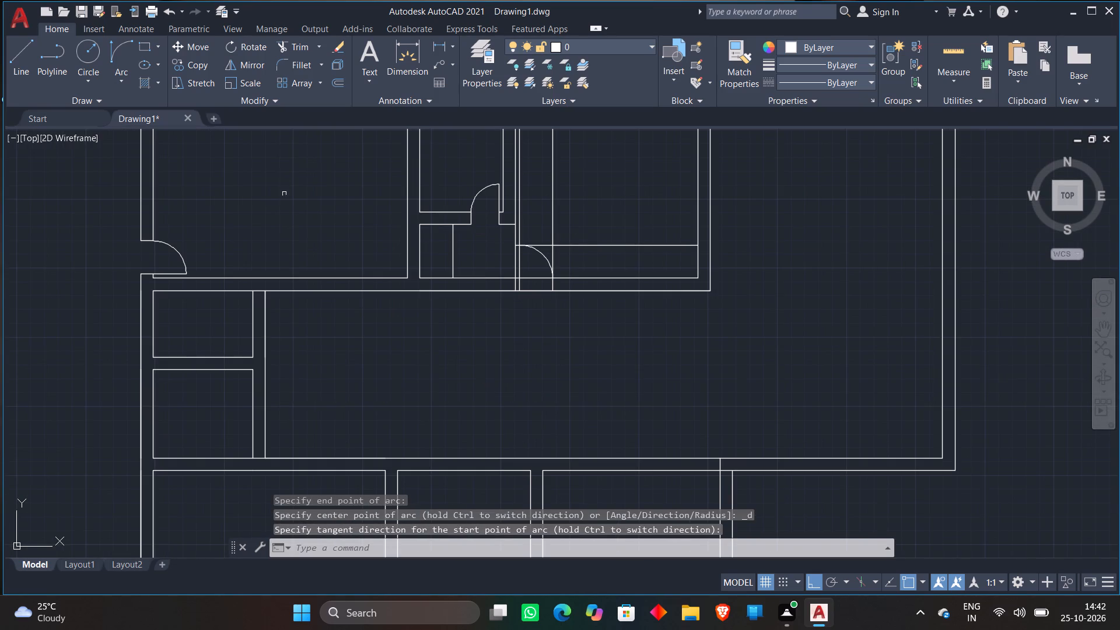
click(299, 52)
scroll(521, 240, up, 1)
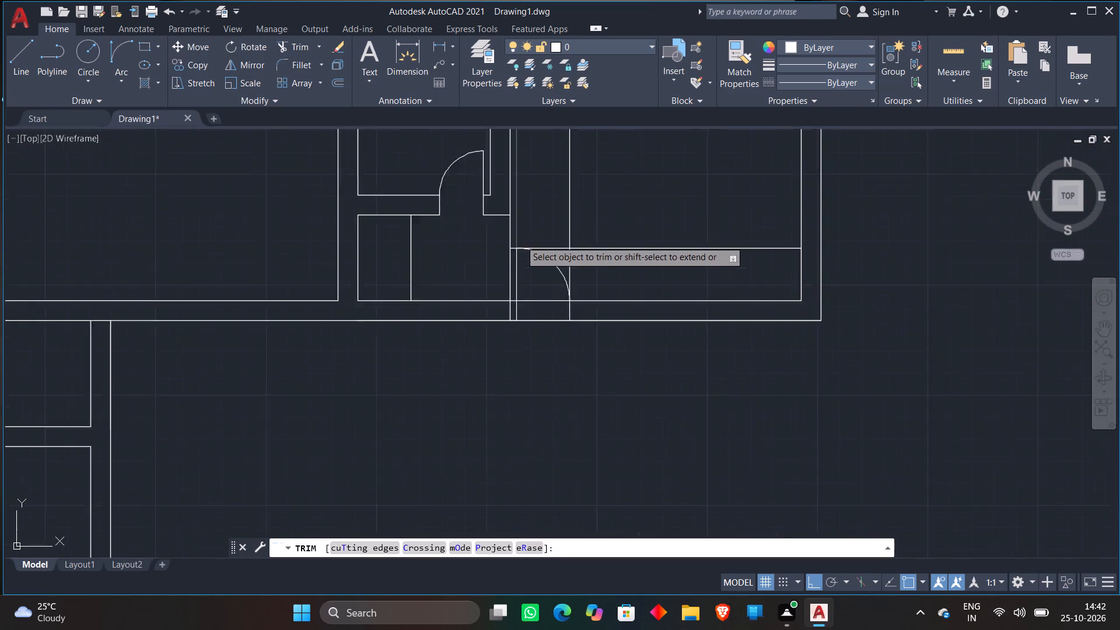
scroll(521, 238, up, 2)
click(492, 265)
click(515, 236)
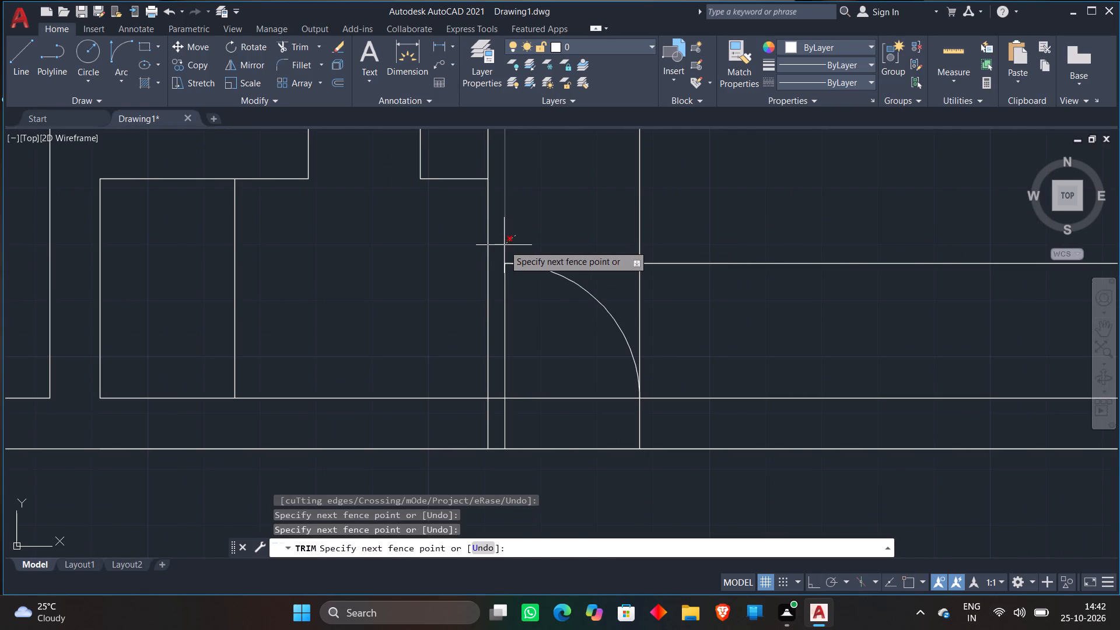
click(500, 250)
click(577, 228)
click(726, 295)
scroll(718, 290, down, 1)
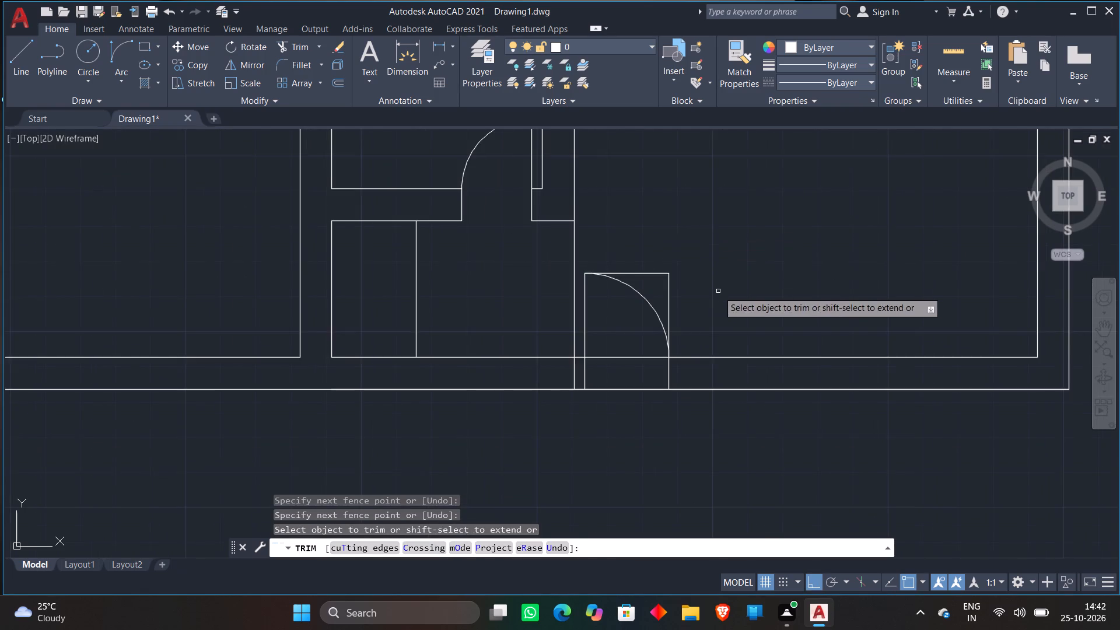
middle_drag(718, 292, 695, 306)
click(614, 275)
click(650, 309)
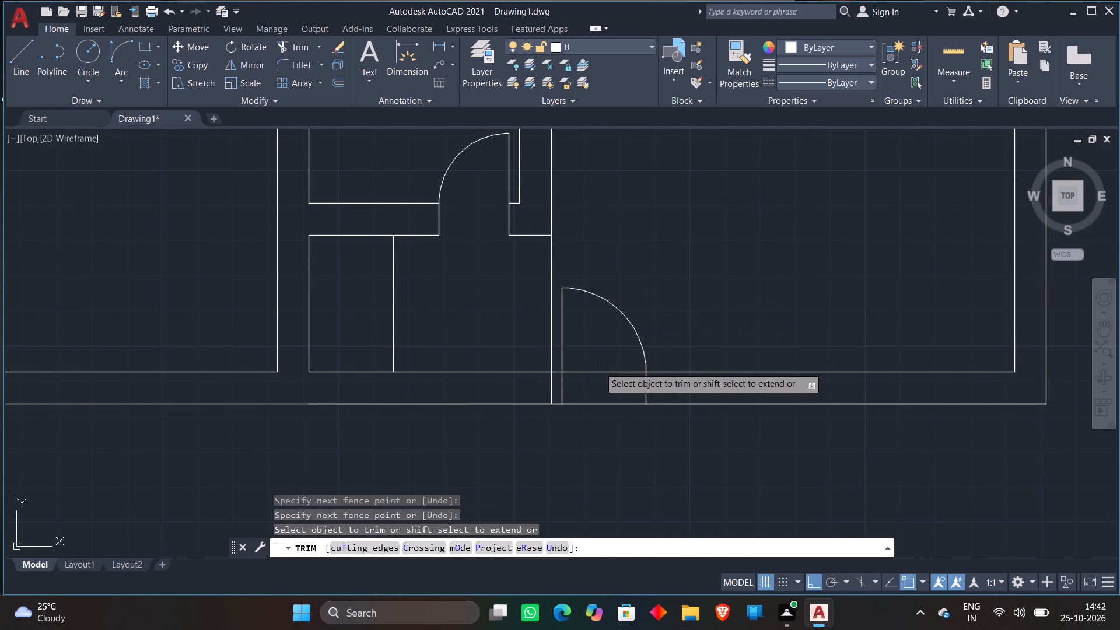
Trim both bottom wall lines between the jambs to open the tall room's doorway, and the extended wall line's piece crossing the wall thickness.
click(597, 363)
click(598, 426)
scroll(564, 380, up, 3)
click(523, 399)
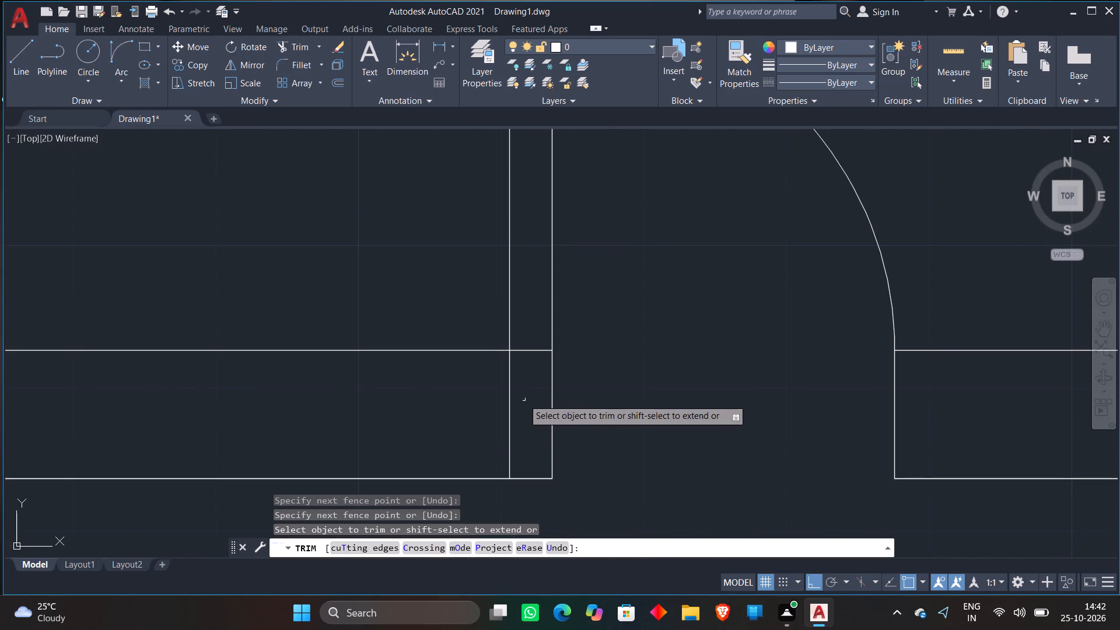
click(465, 409)
scroll(443, 310, down, 3)
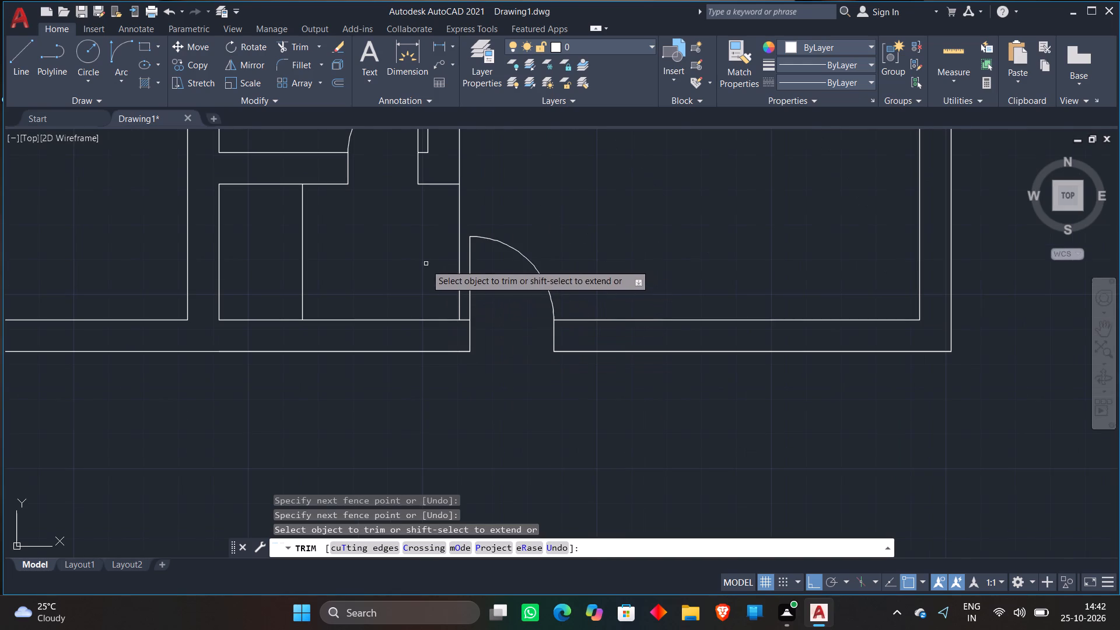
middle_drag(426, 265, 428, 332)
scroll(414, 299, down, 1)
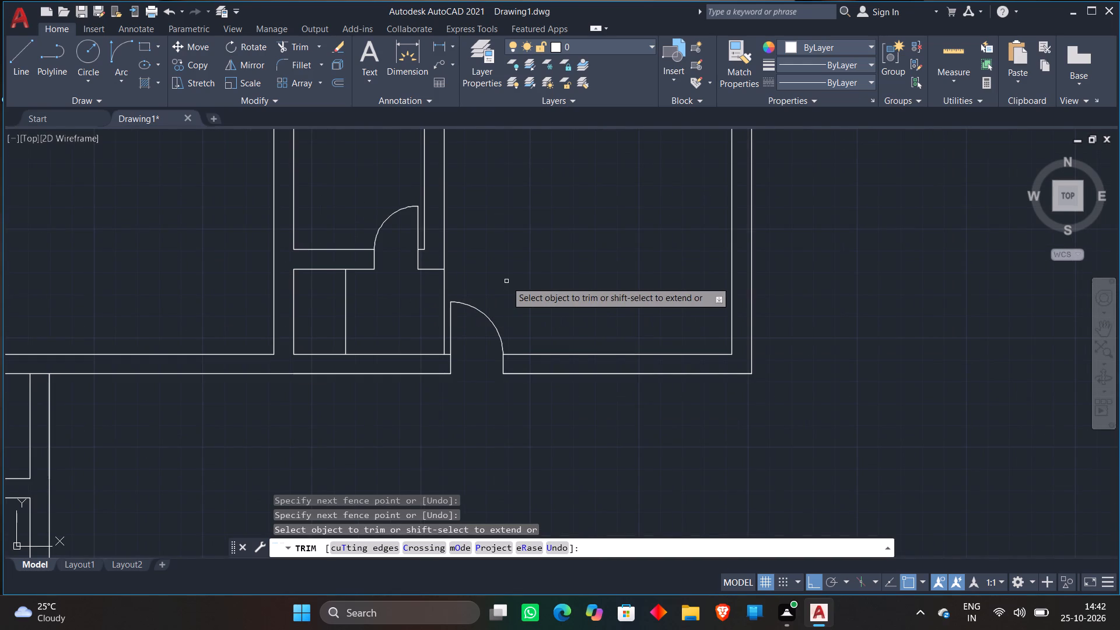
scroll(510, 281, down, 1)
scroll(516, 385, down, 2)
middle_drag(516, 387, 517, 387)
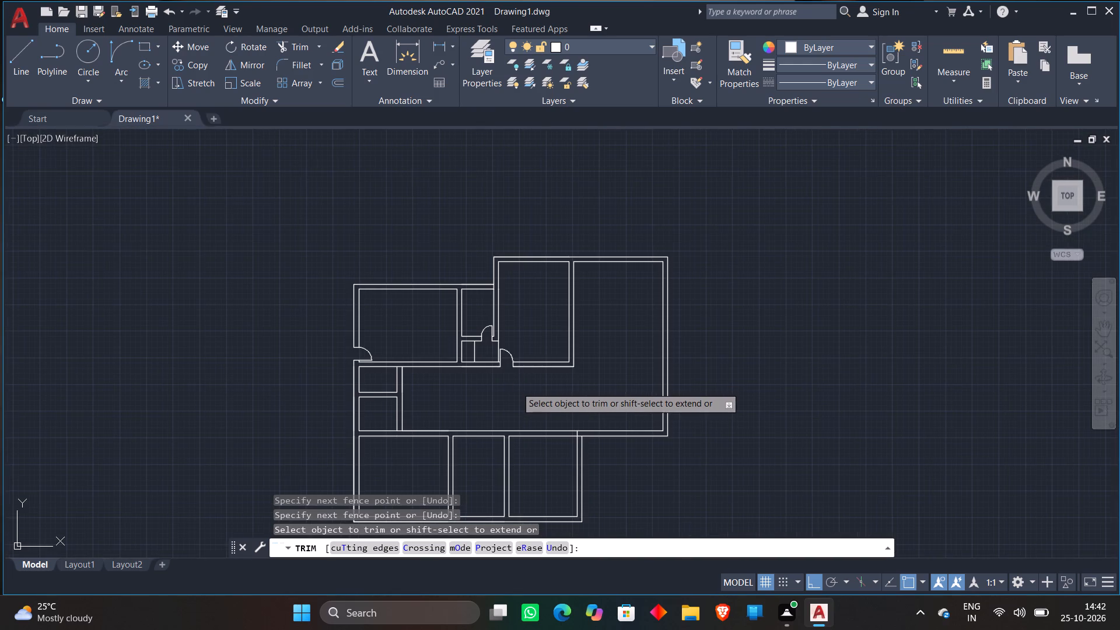
Offset the small left rooms' outer right wall line 4' into the hall, and offset that copy a further 9" for a partition wall.
middle_drag(517, 387, 458, 380)
middle_drag(440, 396, 476, 338)
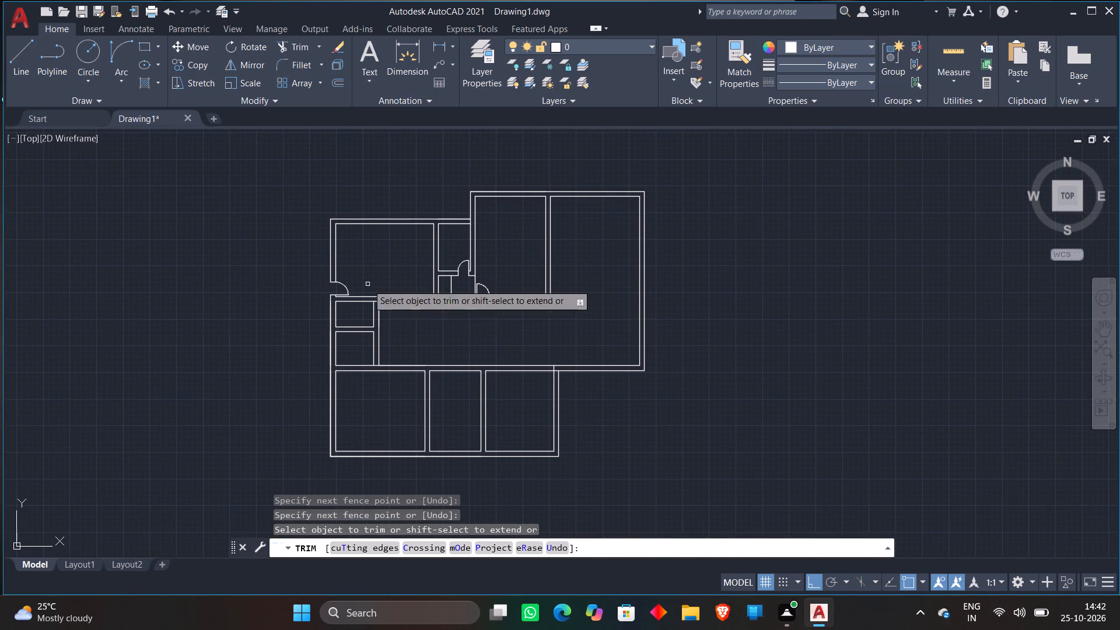
scroll(331, 300, up, 2)
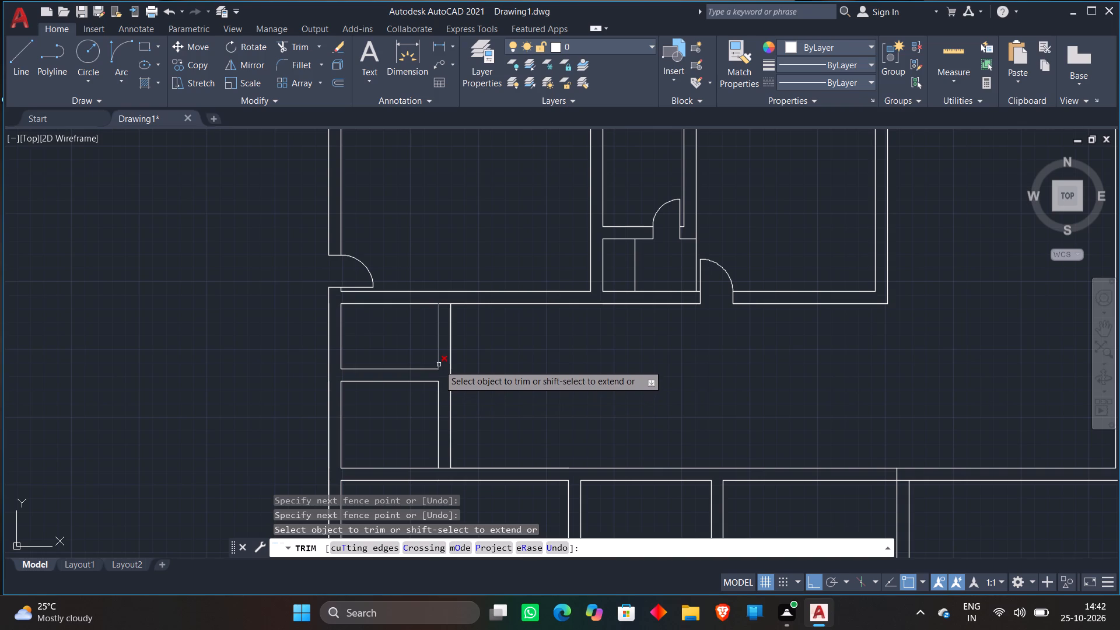
key(space)
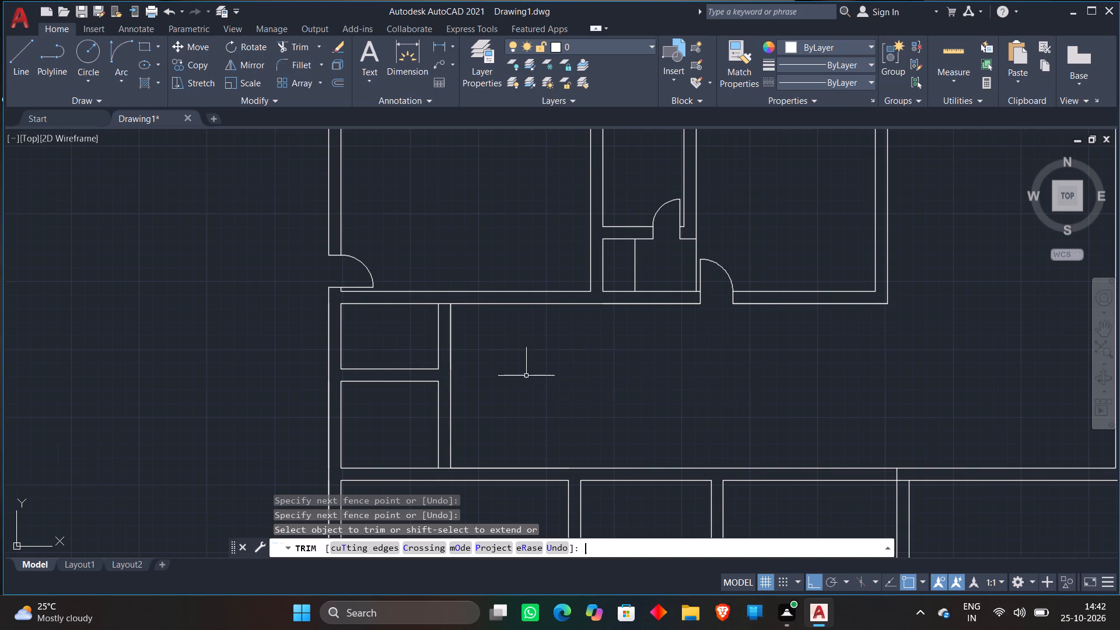
text(O)
key(Return)
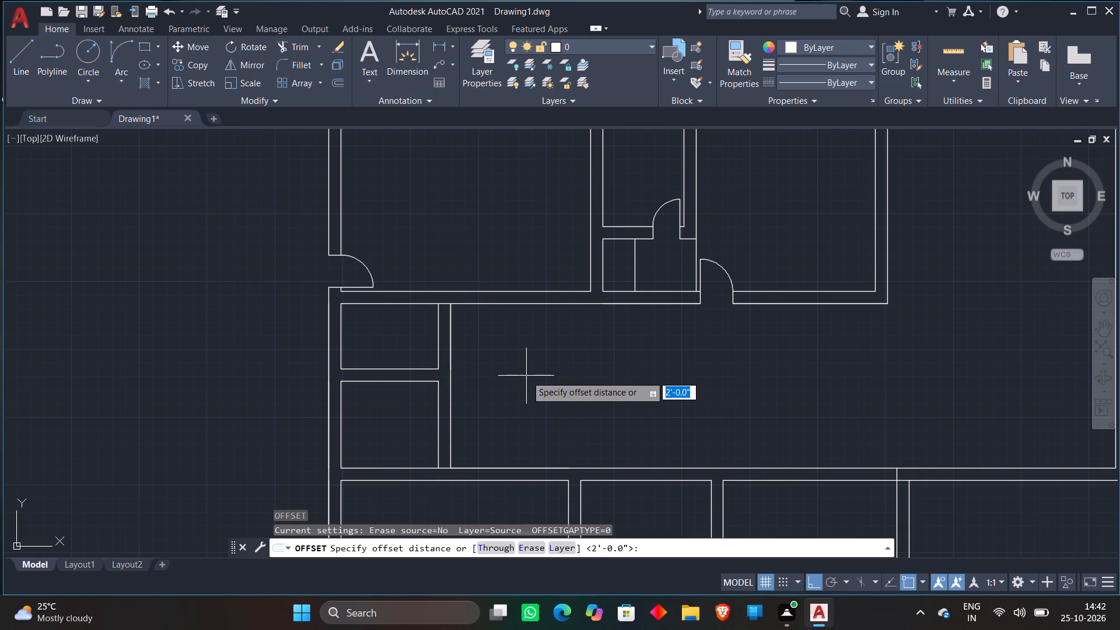
text(4')
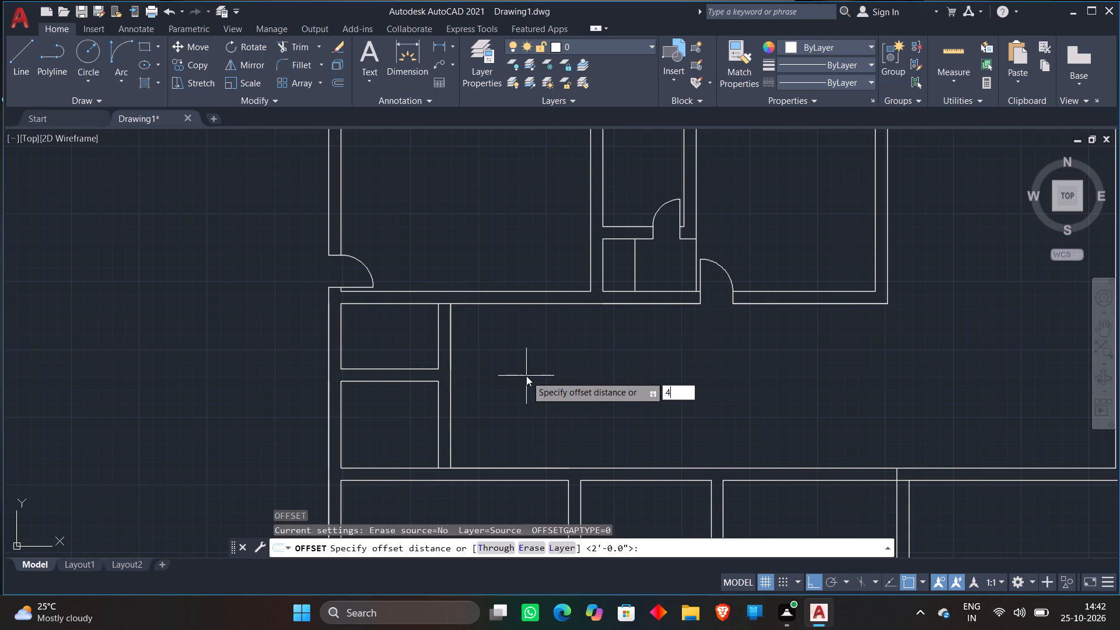
key(Return)
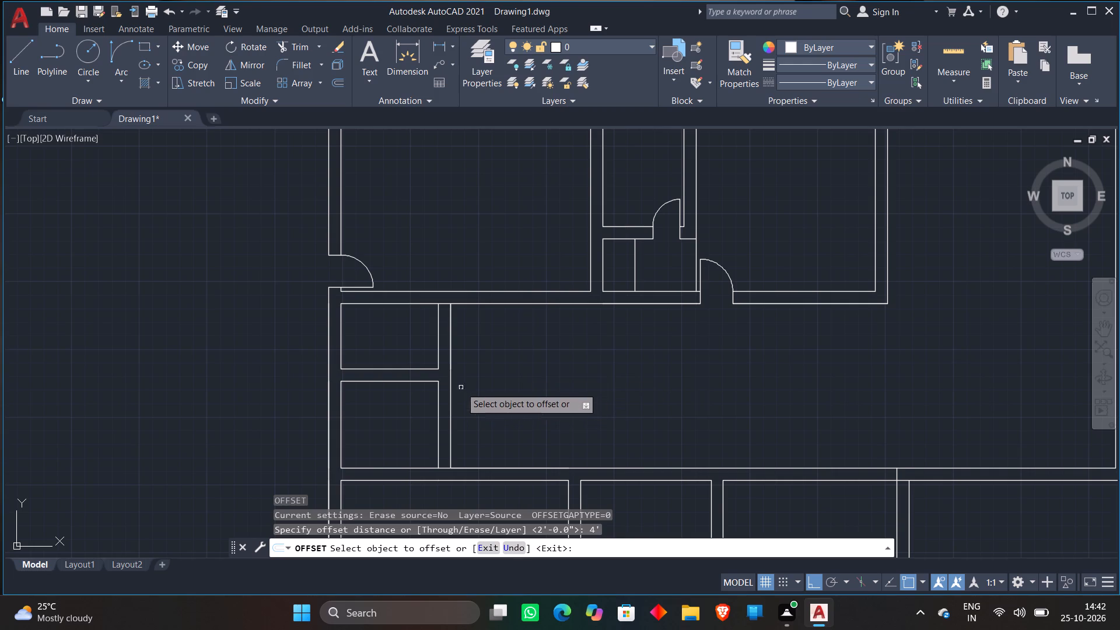
click(452, 387)
click(575, 365)
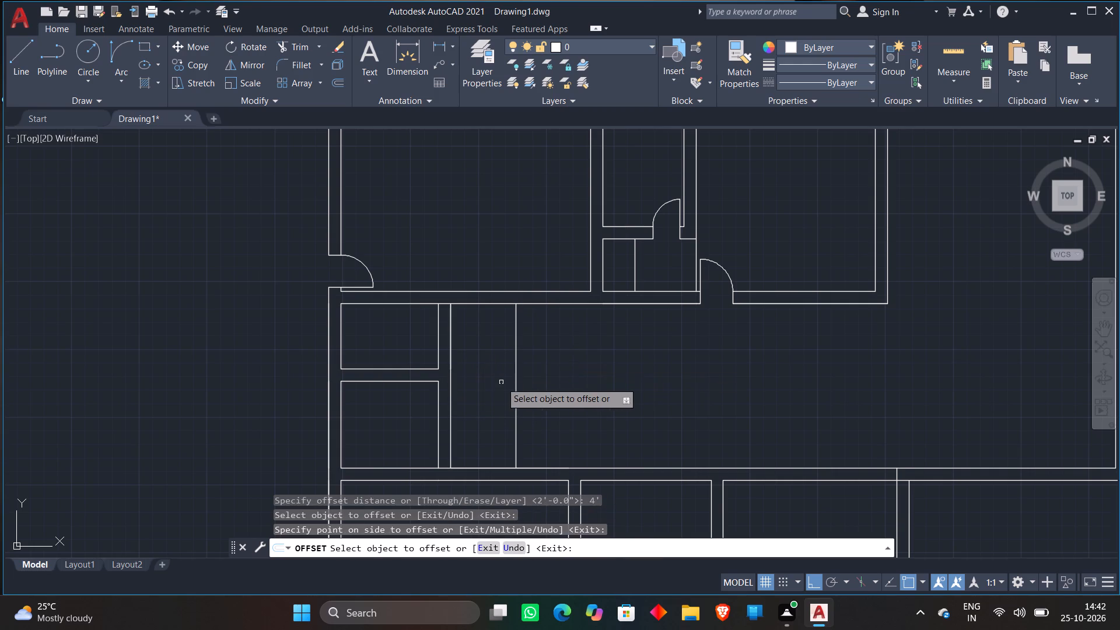
click(514, 384)
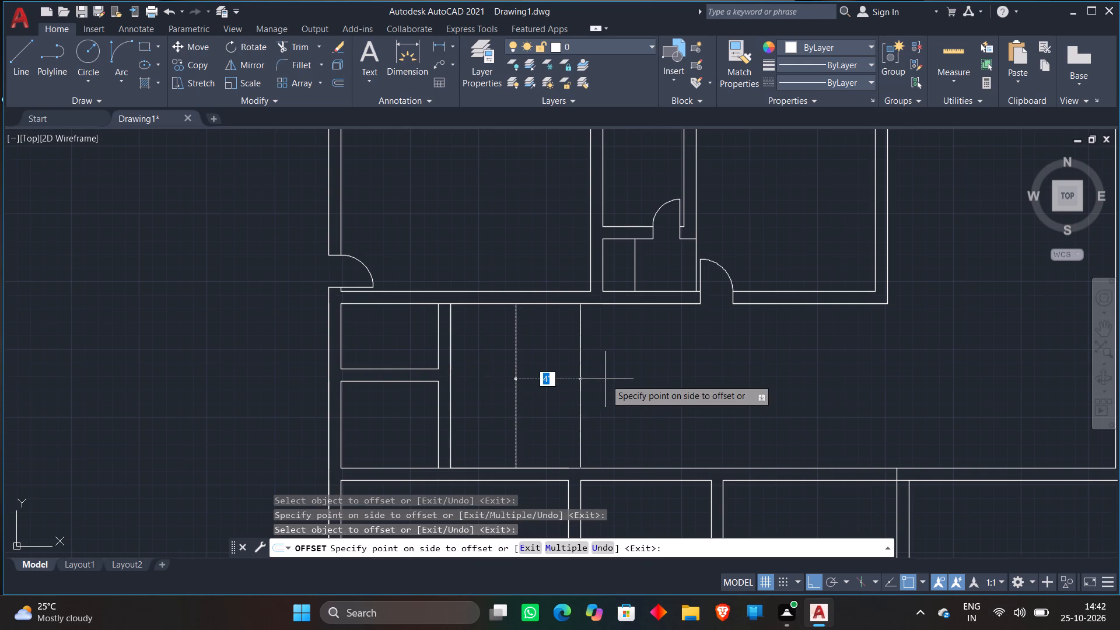
text(9")
key(Return)
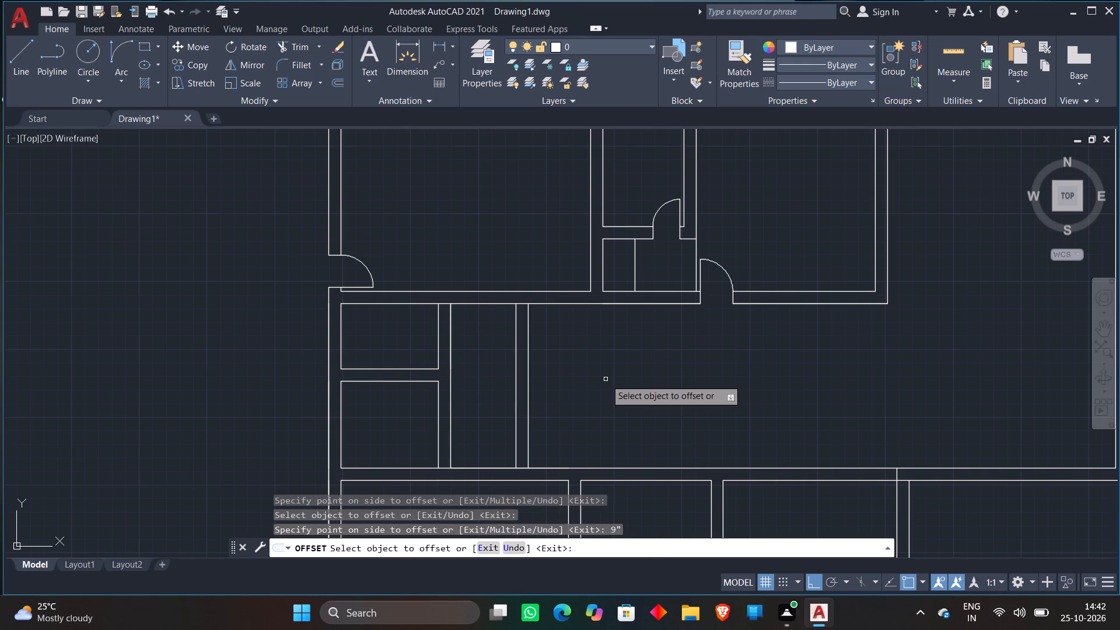
key(space)
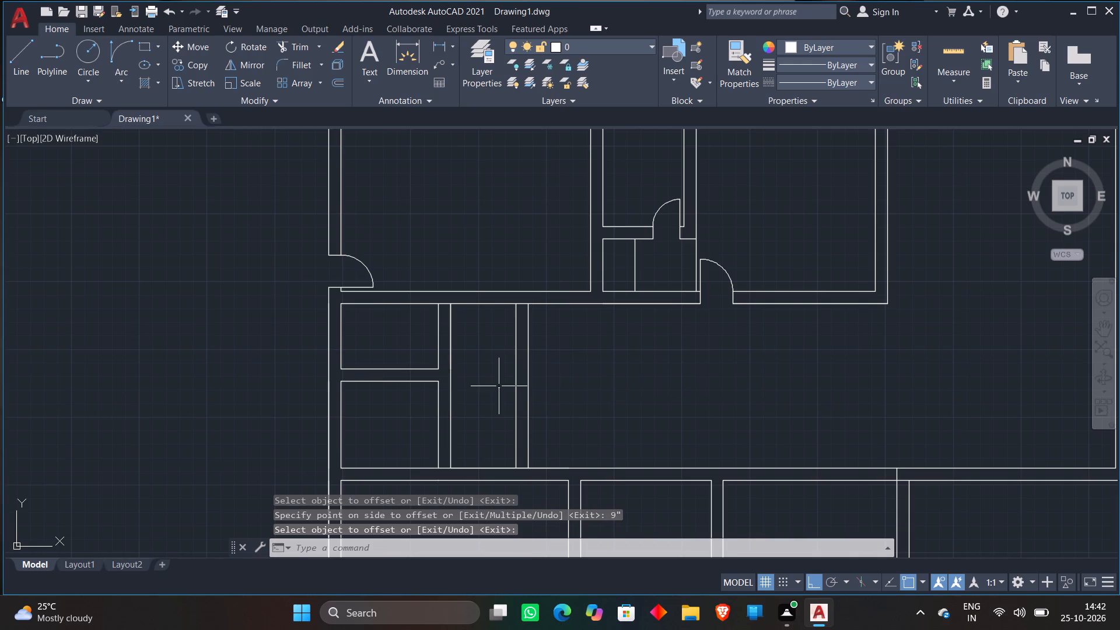
Extend the new partition's two lines and the small rooms' right wall lines down to the bottom rooms' top wall line.
scroll(448, 386, down, 1)
middle_drag(547, 422, 544, 342)
scroll(513, 348, up, 1)
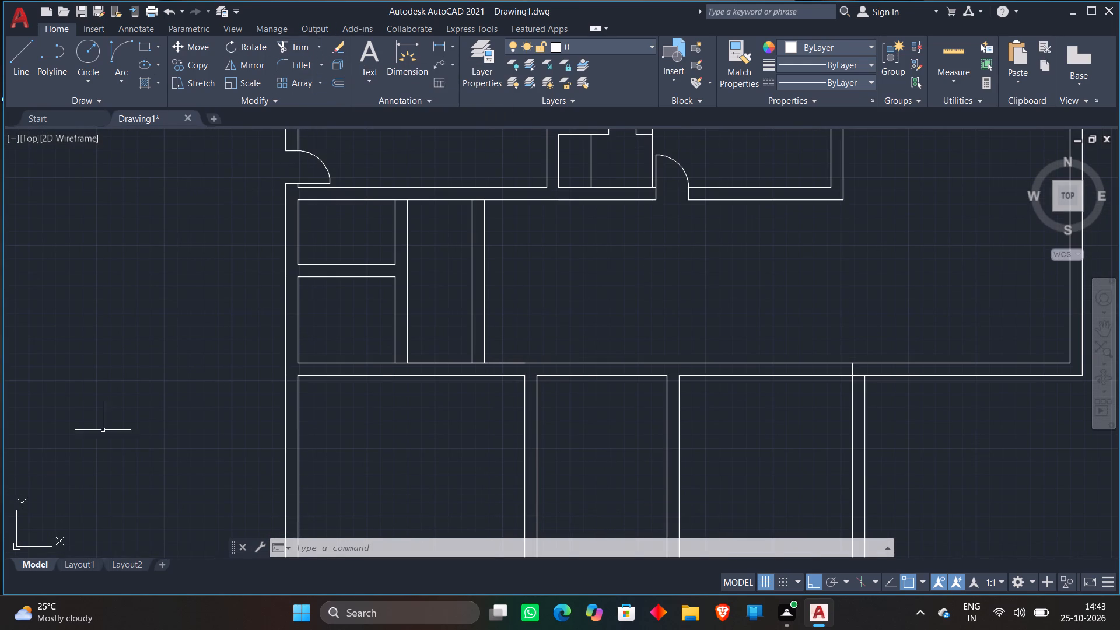
scroll(146, 395, down, 1)
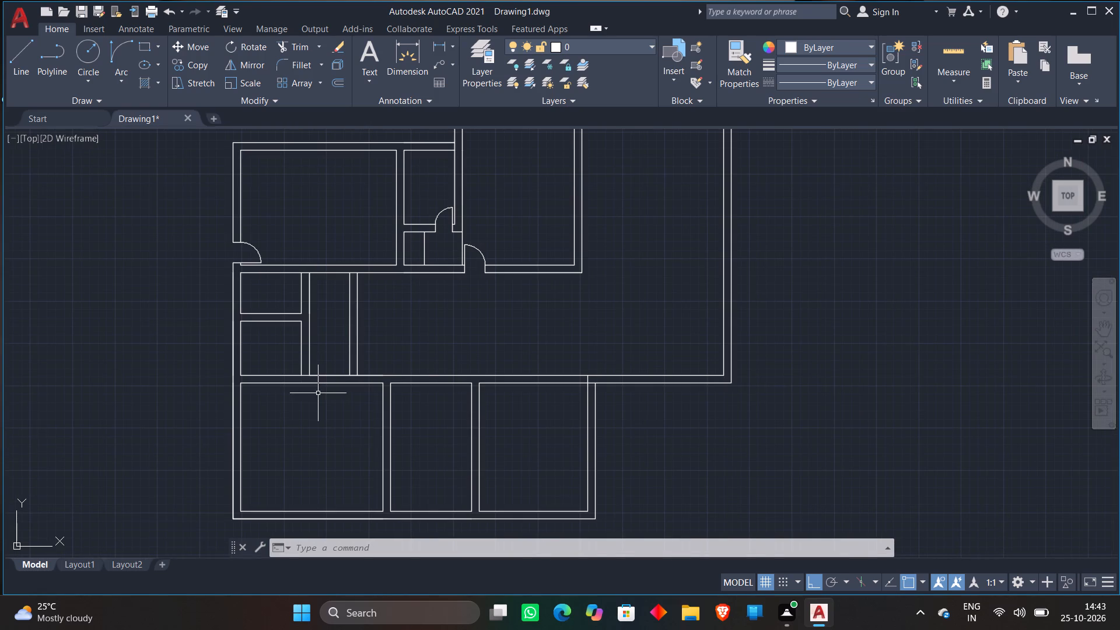
scroll(318, 393, up, 2)
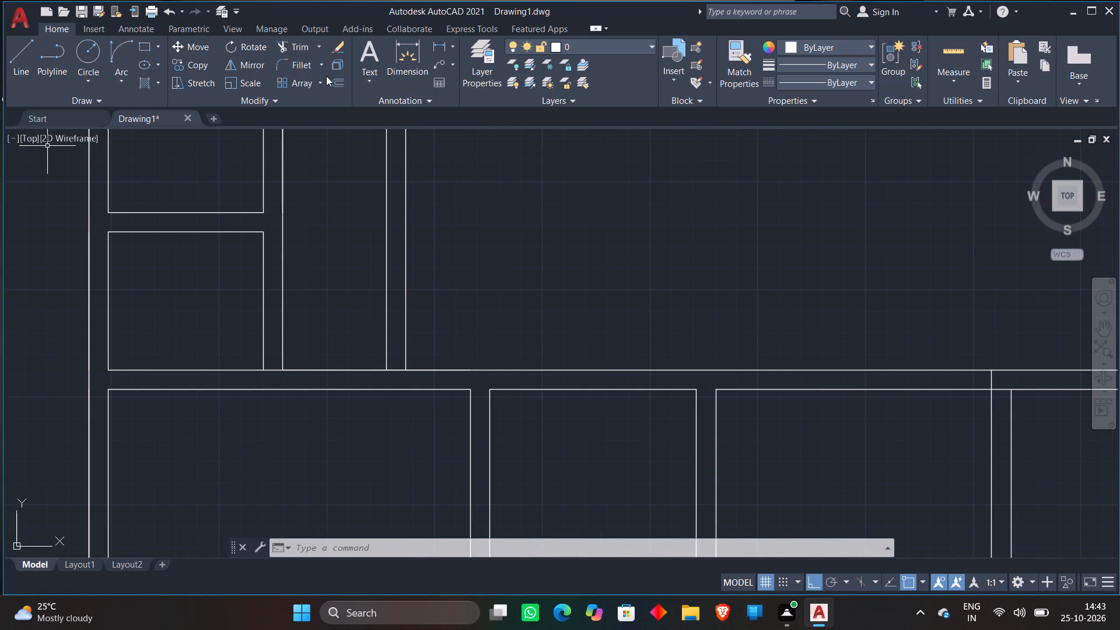
click(315, 43)
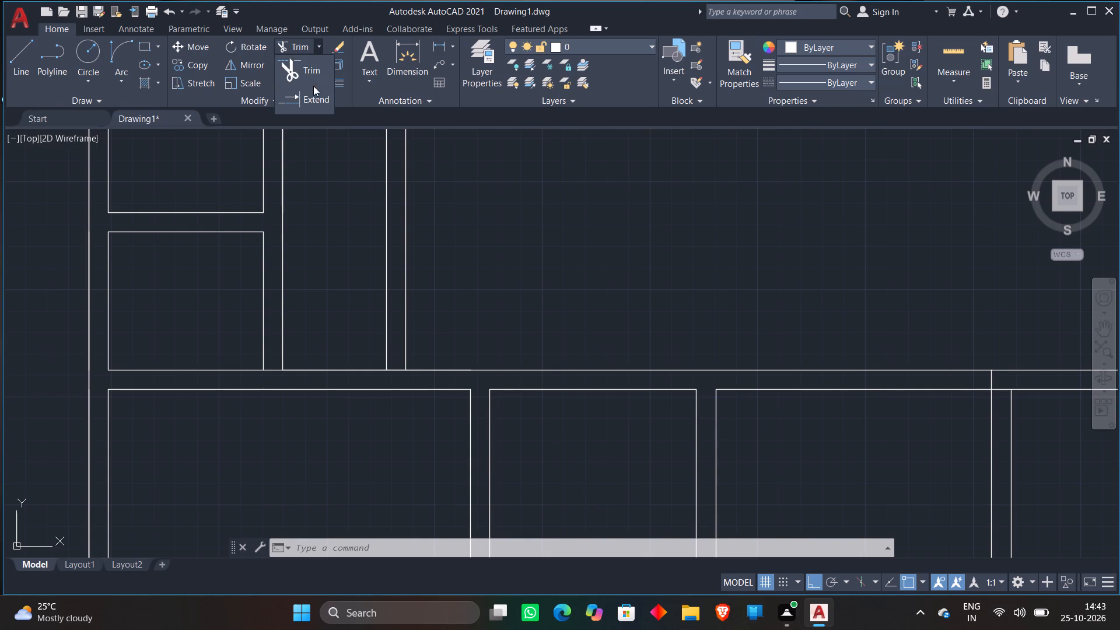
click(310, 99)
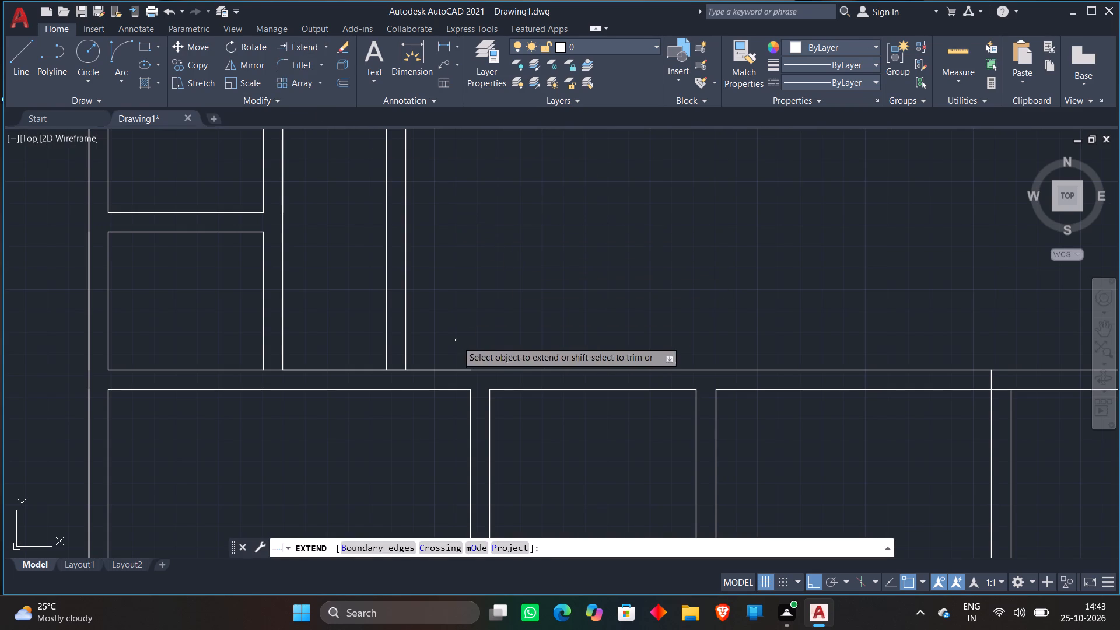
click(376, 329)
click(453, 311)
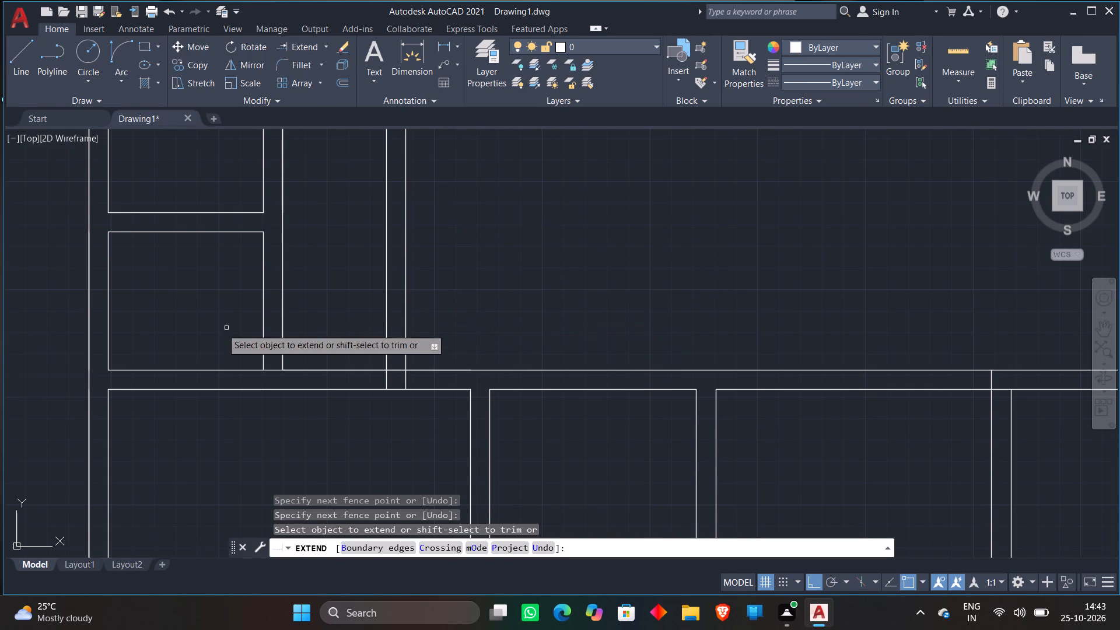
click(226, 326)
click(326, 305)
scroll(324, 305, down, 1)
middle_drag(323, 306, 322, 306)
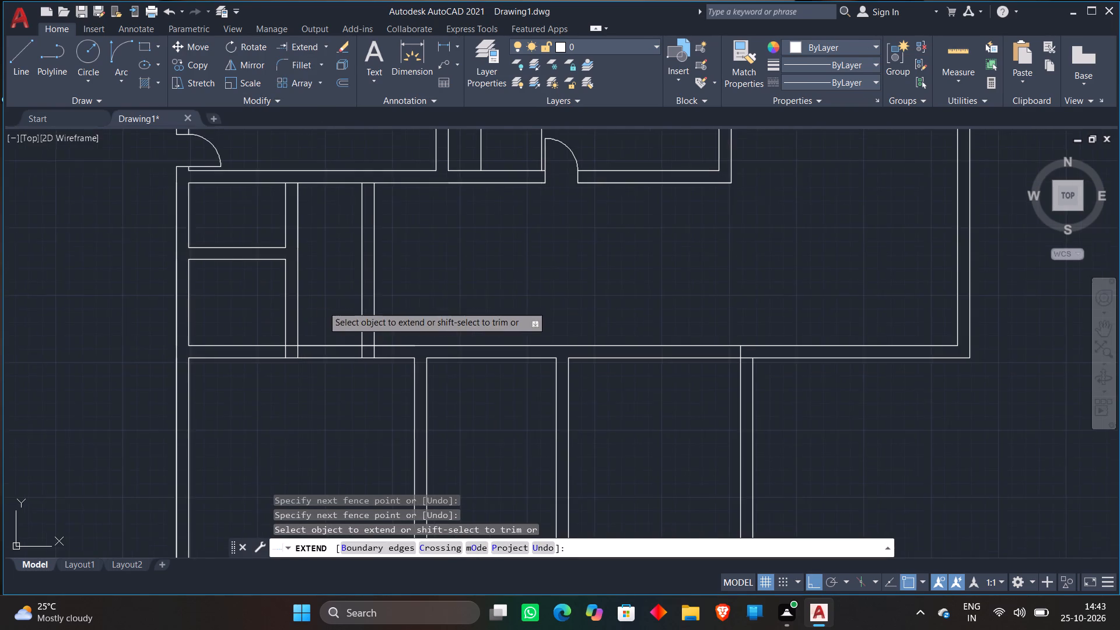
middle_drag(322, 306, 367, 418)
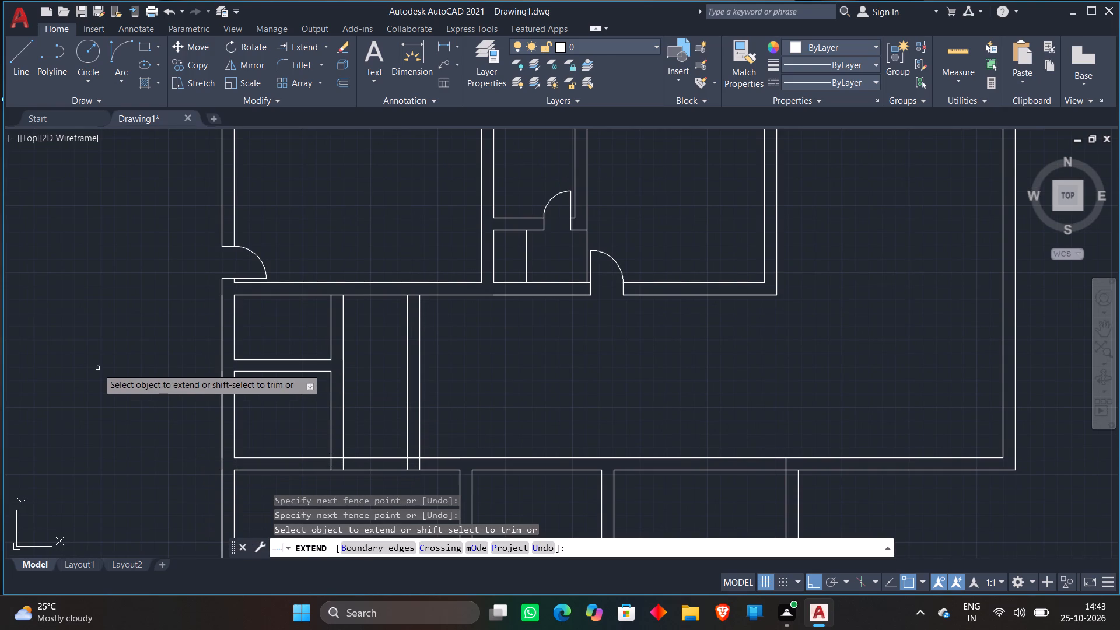
key(space)
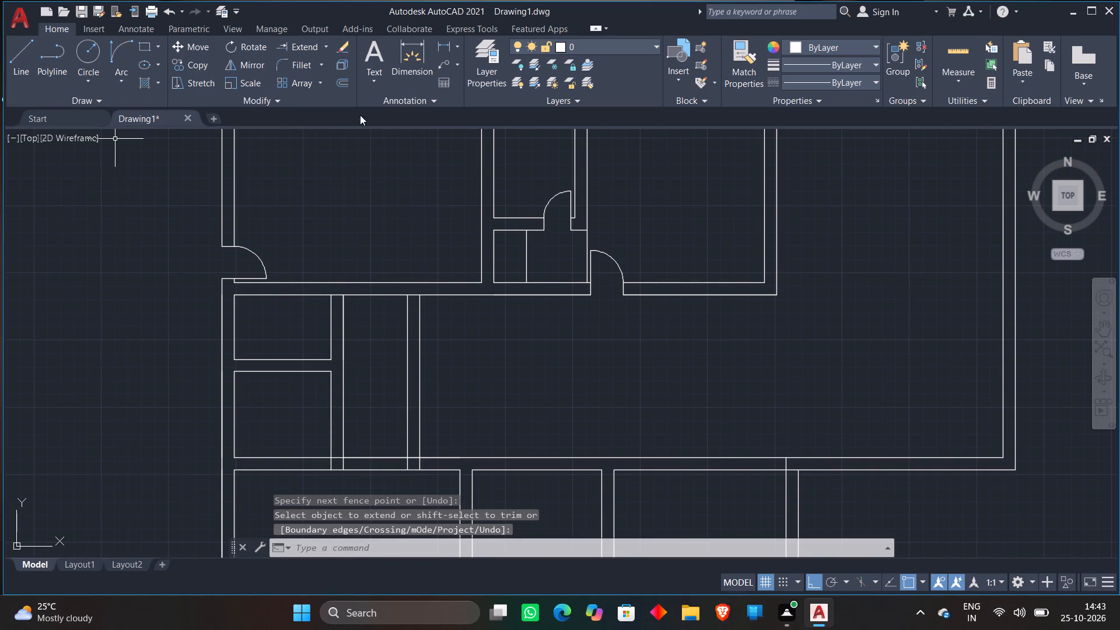
Offset the lower small room's right inner wall line 3" into the room and the hall's bottom wall line 3" upward.
click(346, 87)
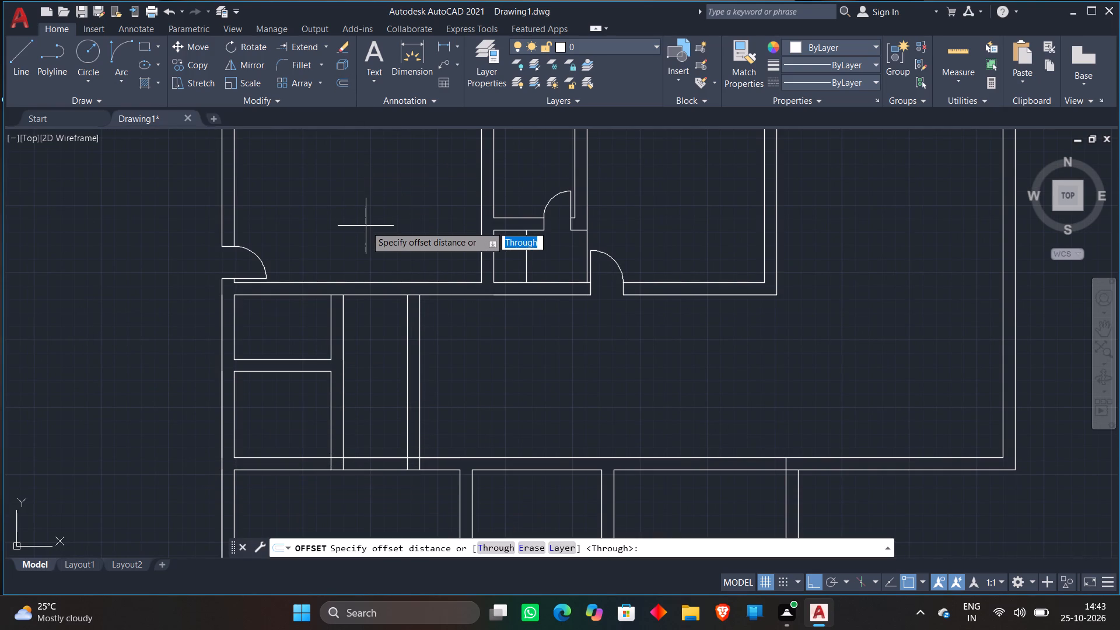
text(3")
key(Return)
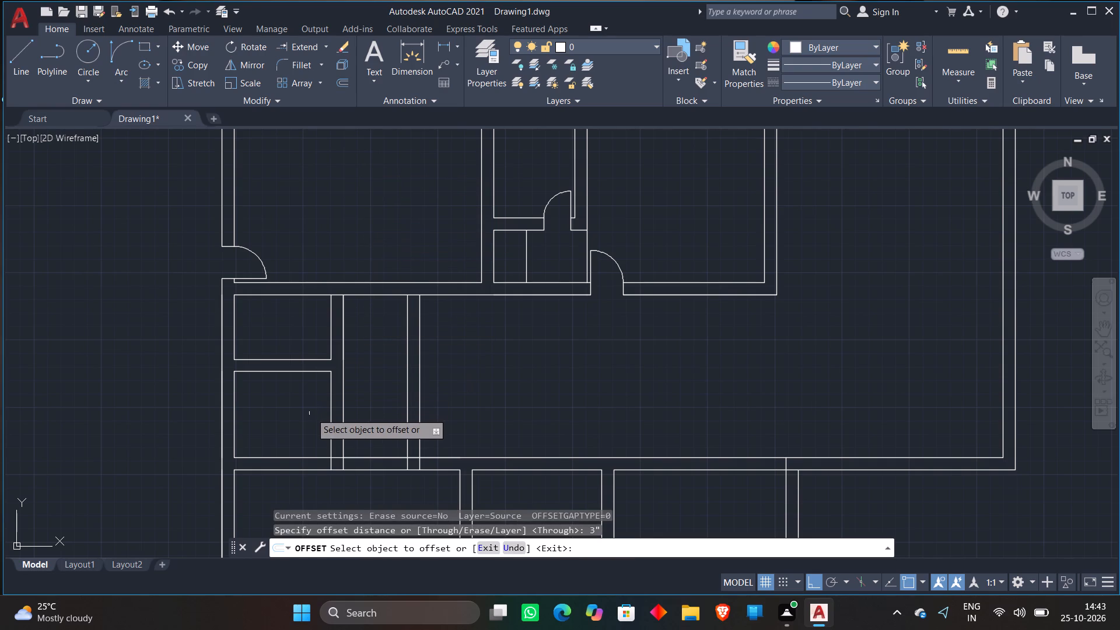
middle_drag(310, 412, 334, 295)
scroll(360, 303, up, 1)
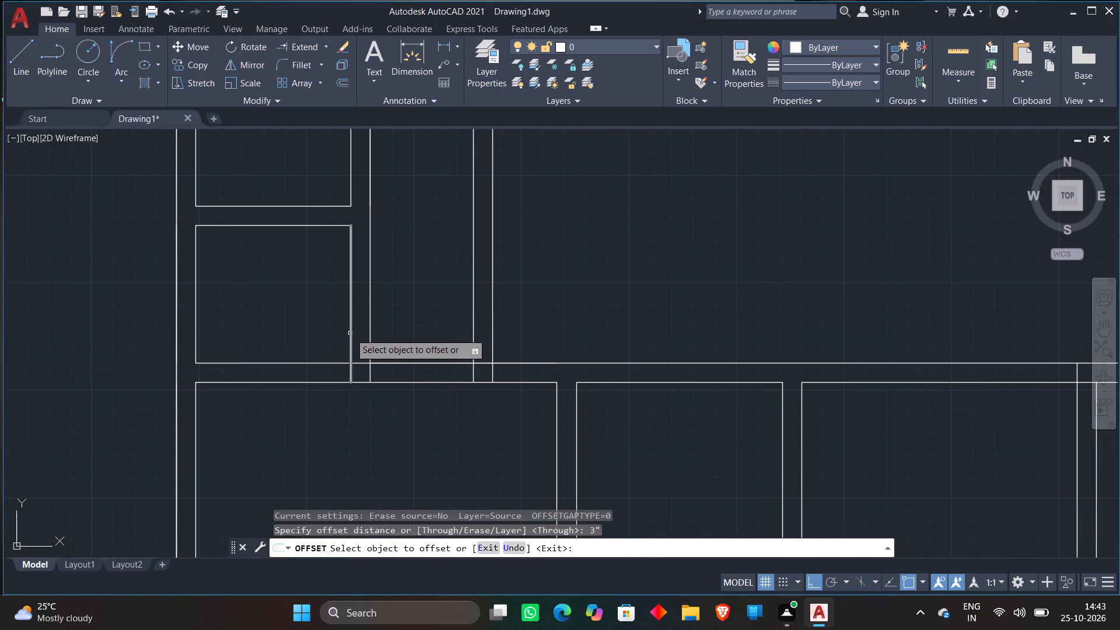
click(350, 333)
click(281, 349)
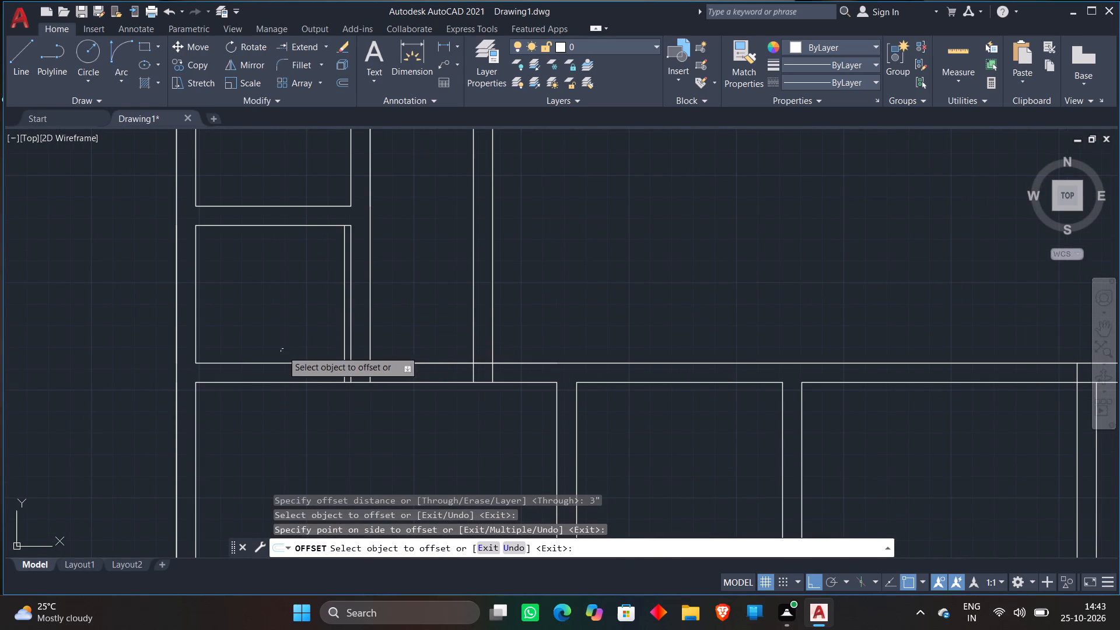
click(405, 363)
click(415, 323)
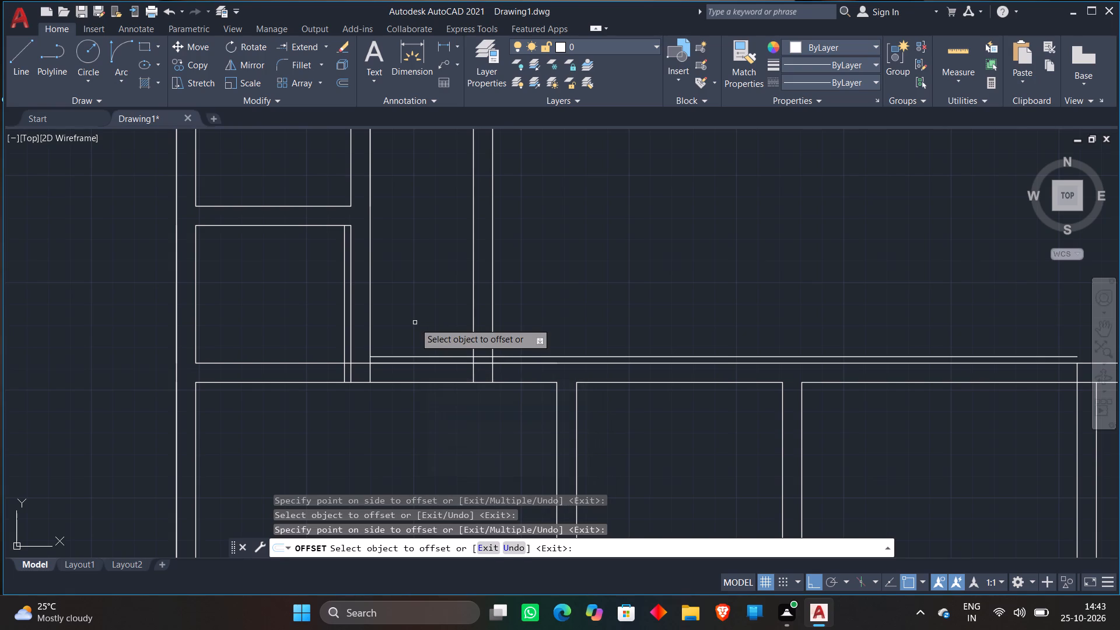
key(space)
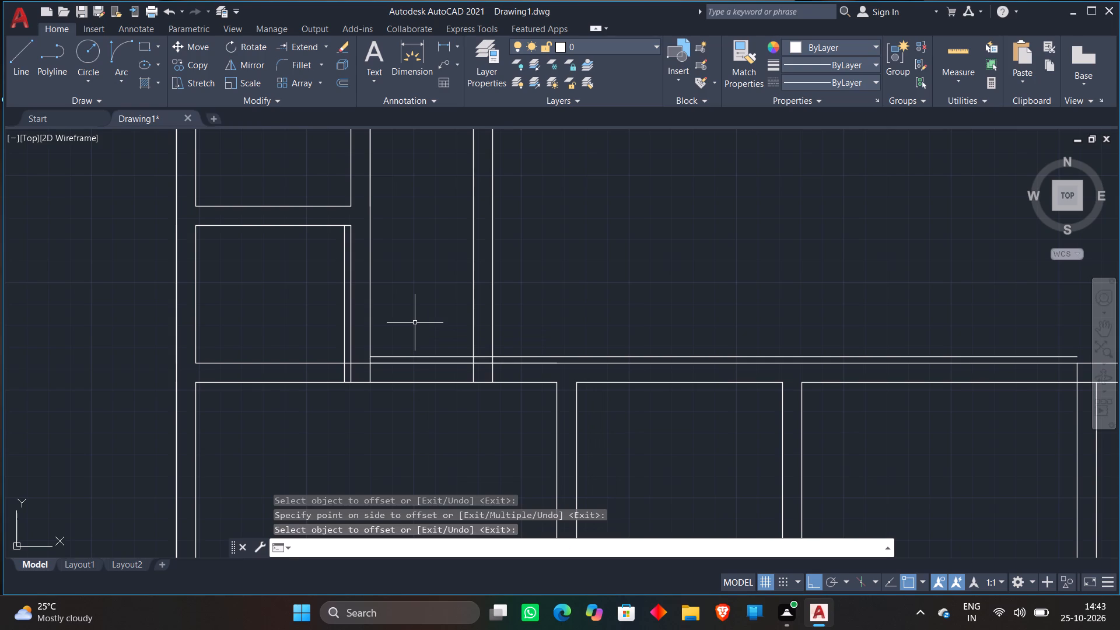
Offset the lower small room's 3" line 1'8" further into the room and its bottom wall line 1'8" upward.
key(o)
key(Return)
text(1'8")
key(Return)
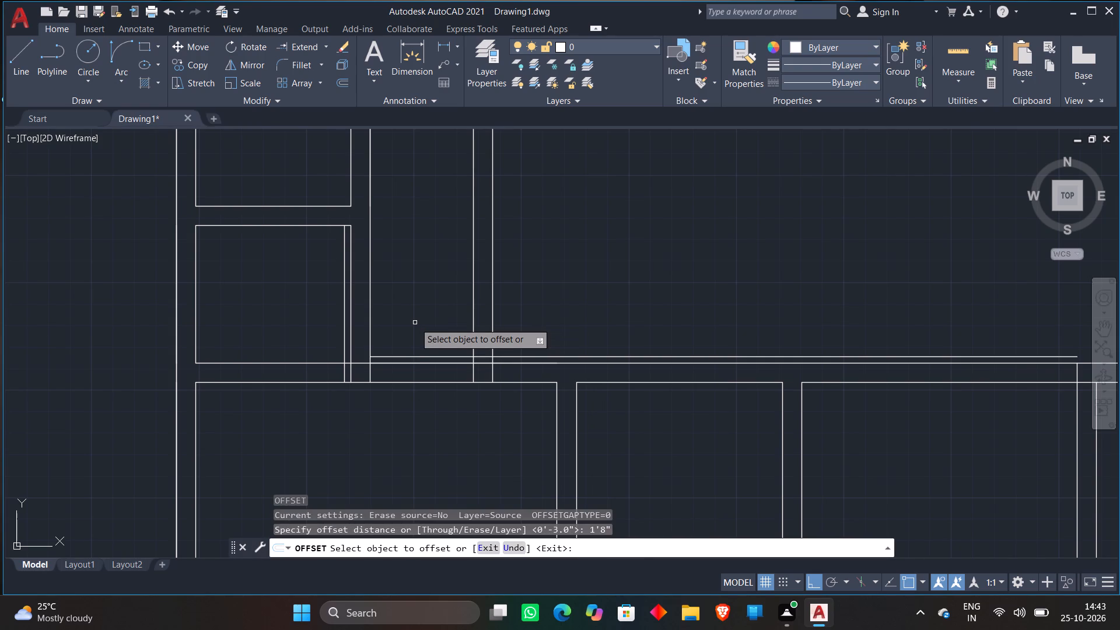
click(343, 354)
click(244, 353)
click(243, 363)
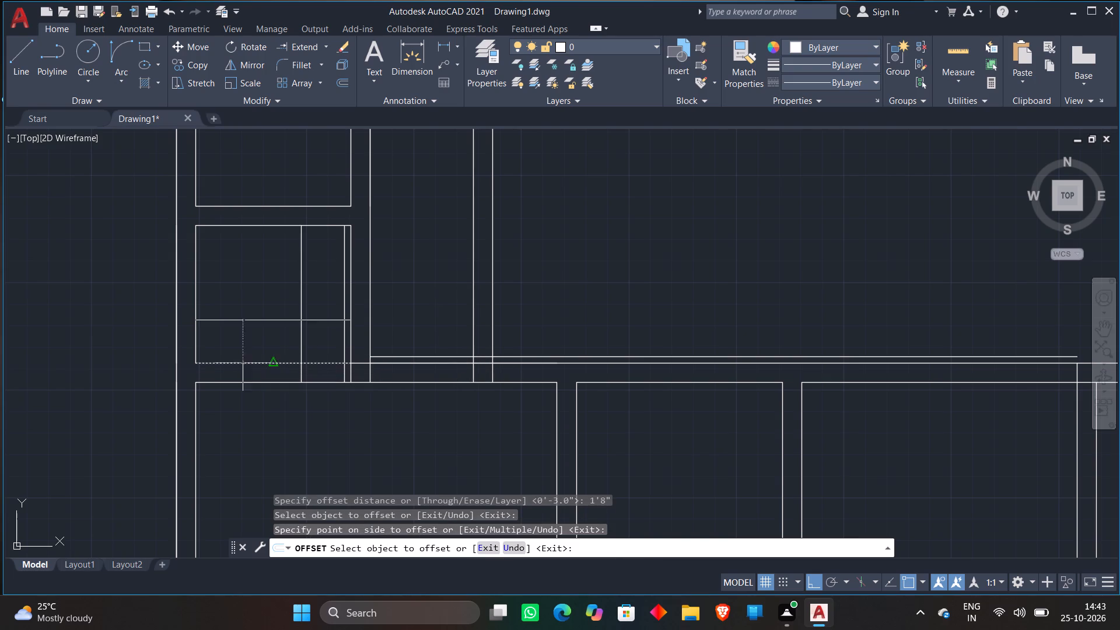
click(250, 311)
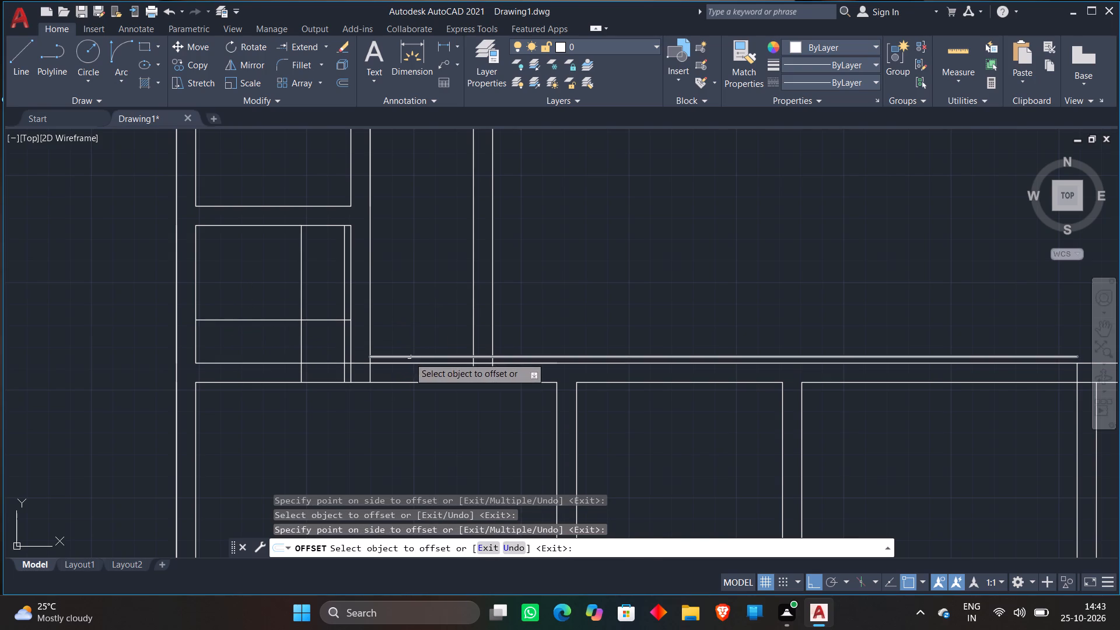
Offset the hall's 3" line 1'8" upward and the partition's left line 1'8" into the 4' wide space.
click(409, 357)
click(423, 295)
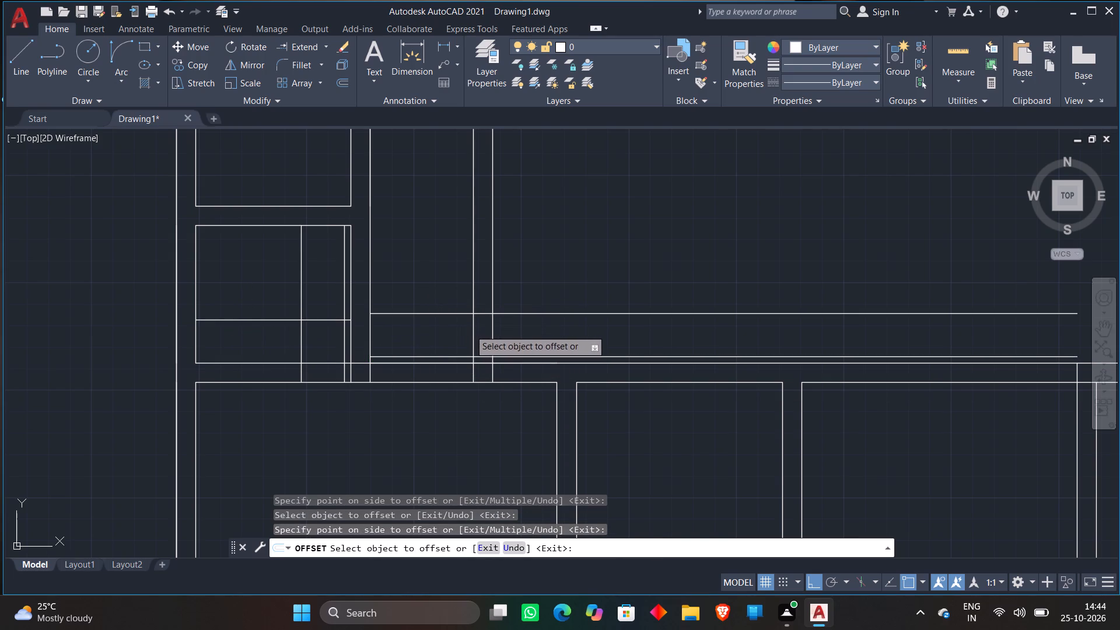
click(471, 330)
click(401, 328)
scroll(404, 327, down, 2)
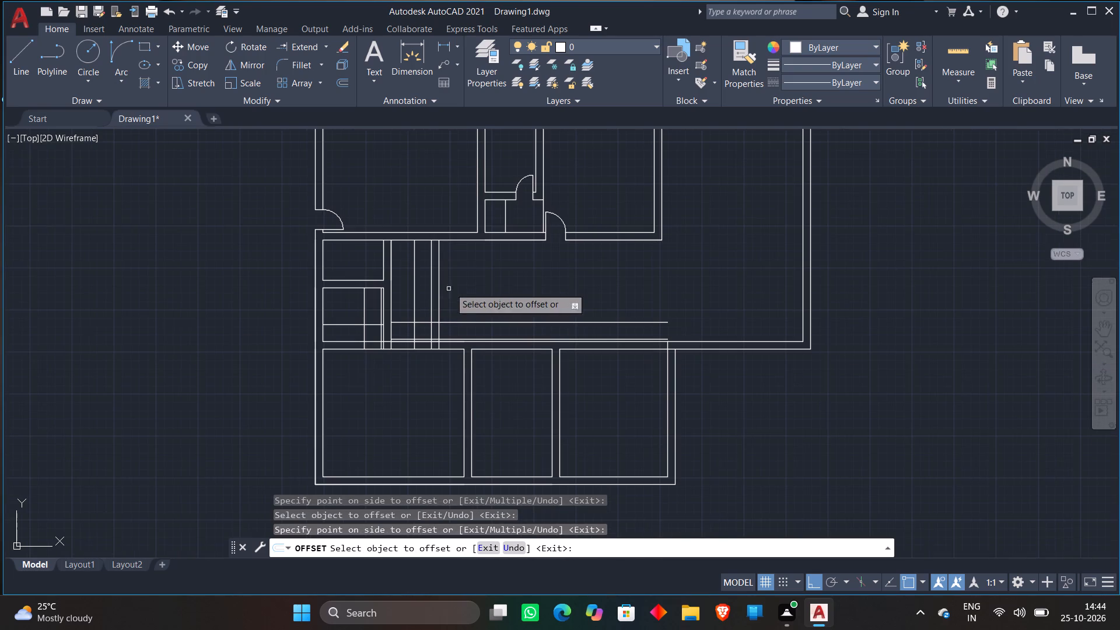
Draw a Start, End, Direction door-swing arc from the 1'8" vertical line at the lower small room's bottom wall to the 3" line's upper intersection, starting upward.
click(128, 52)
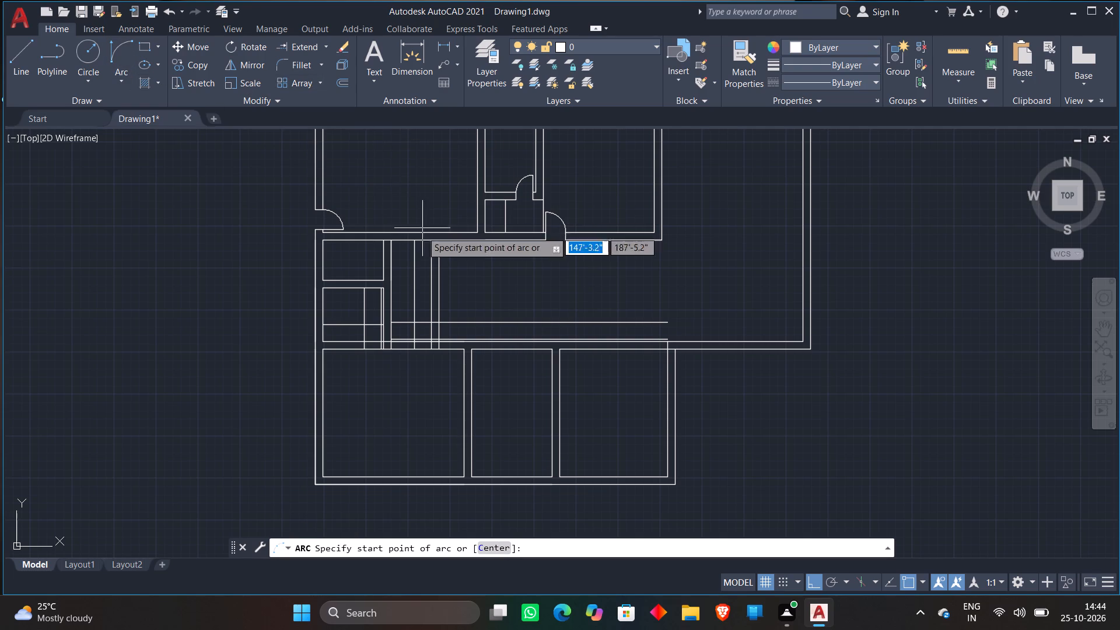
scroll(380, 330, up, 2)
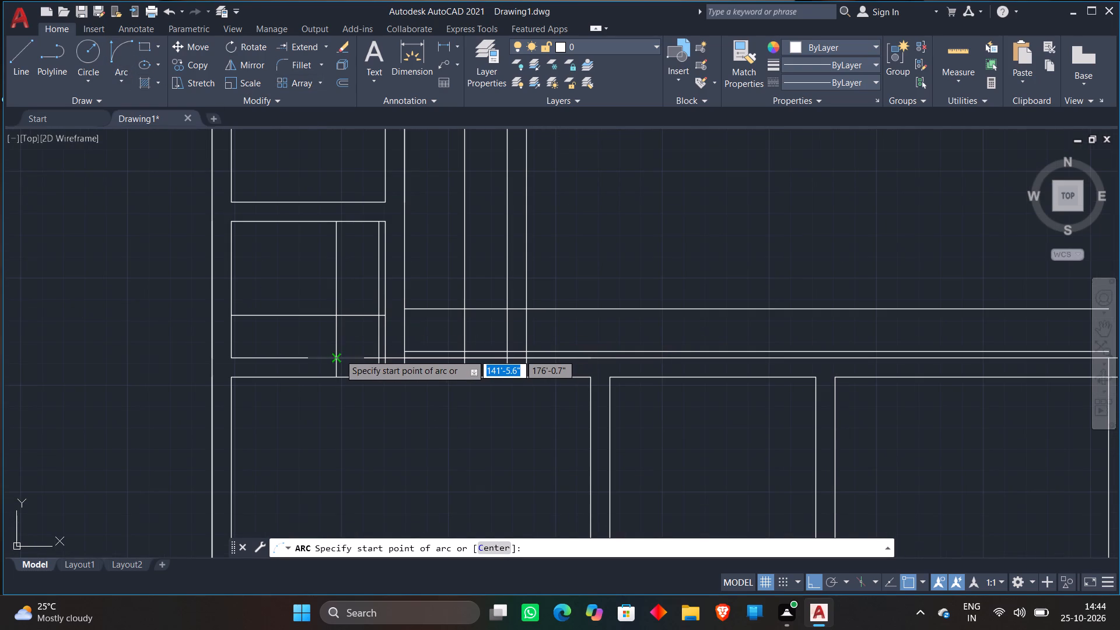
click(339, 354)
scroll(366, 323, up, 3)
click(412, 292)
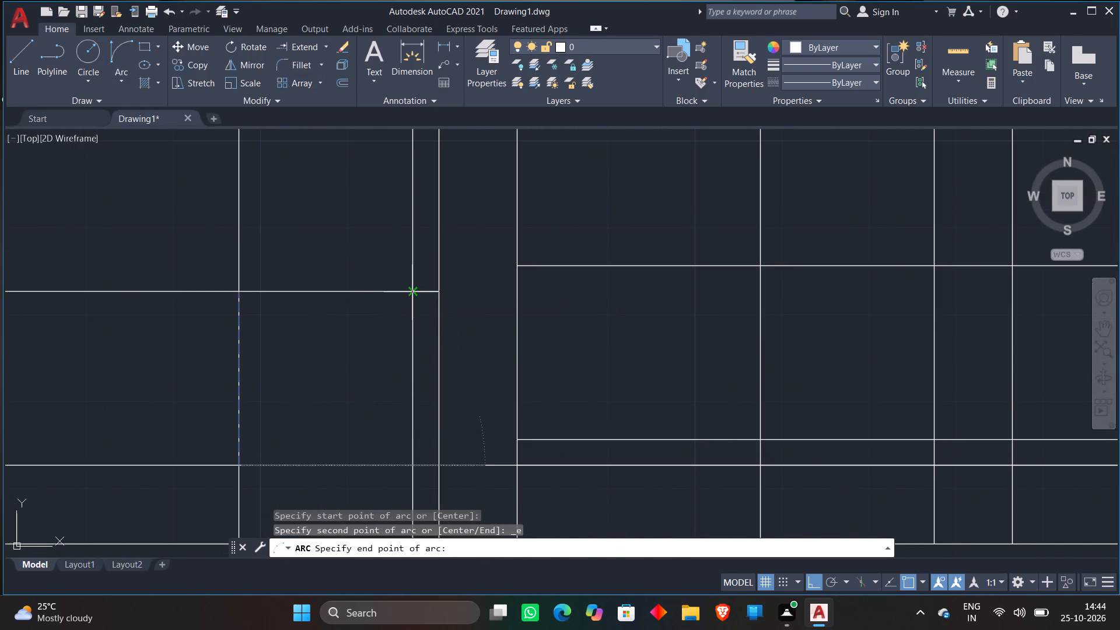
click(269, 212)
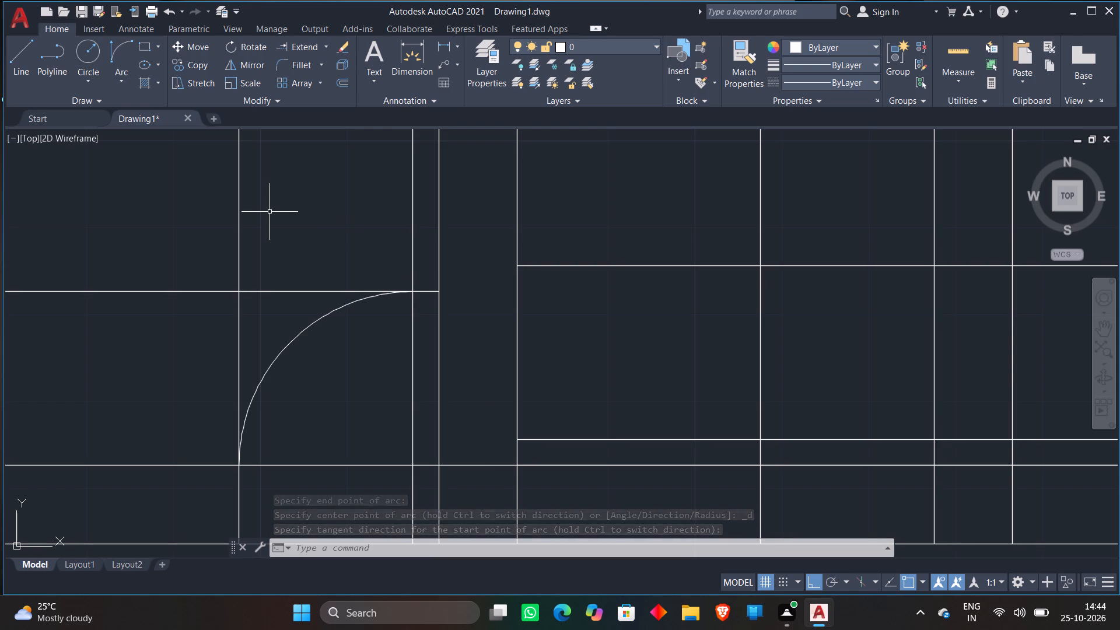
scroll(271, 215, down, 3)
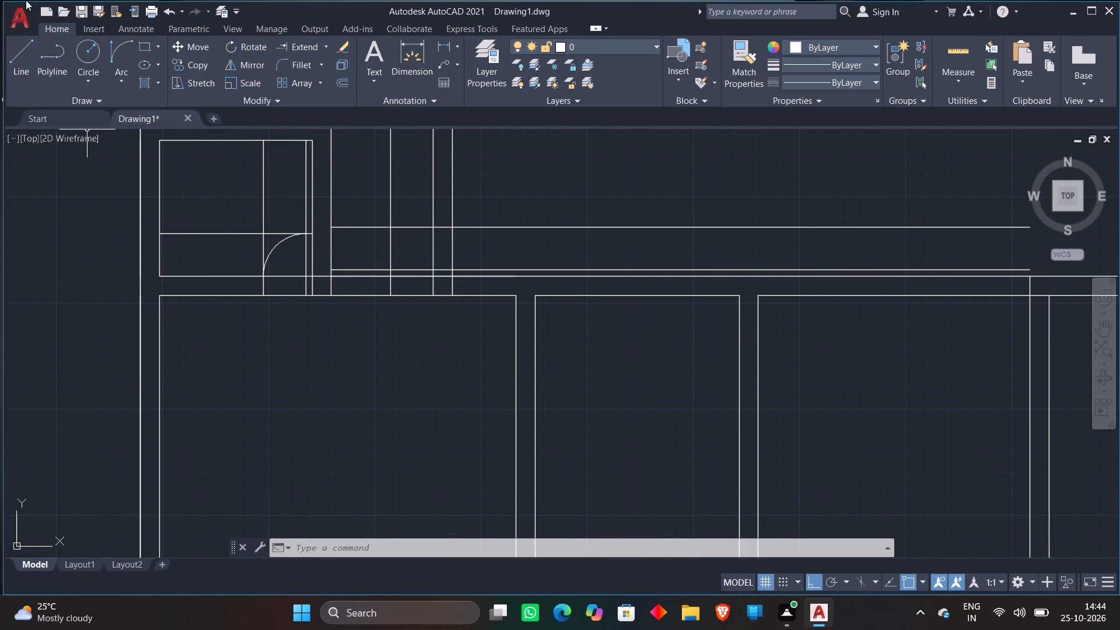
Draw a Start, End, Direction door-swing arc from the partition's left line at the hall's 1'8" line to the 1'8" vertical's 3" line intersection, starting leftward.
click(125, 54)
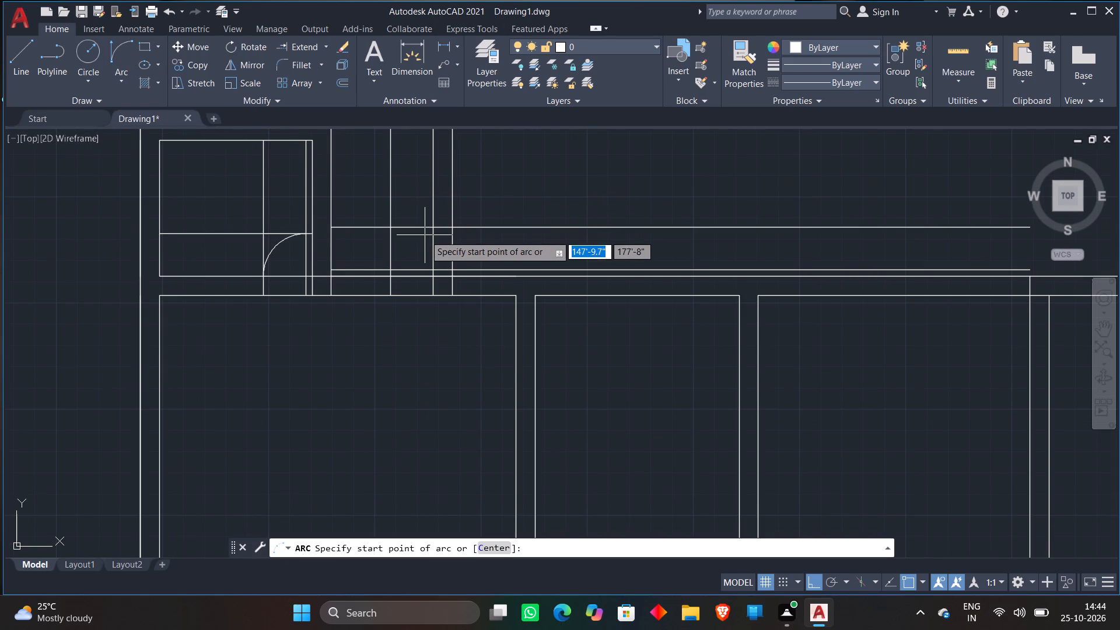
scroll(425, 235, down, 2)
scroll(425, 236, up, 3)
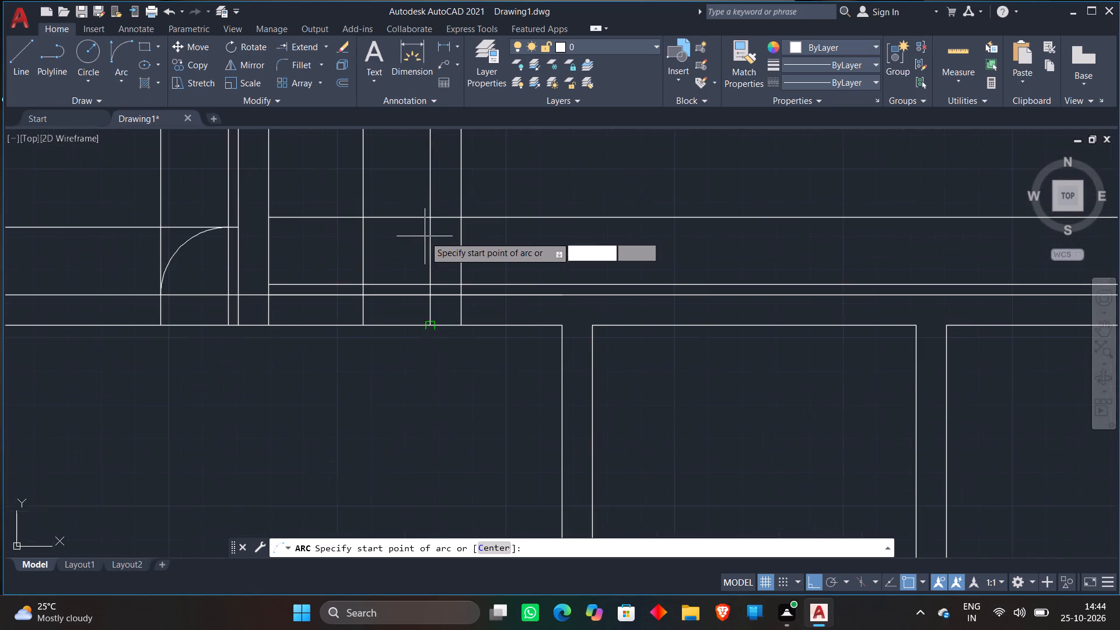
click(429, 215)
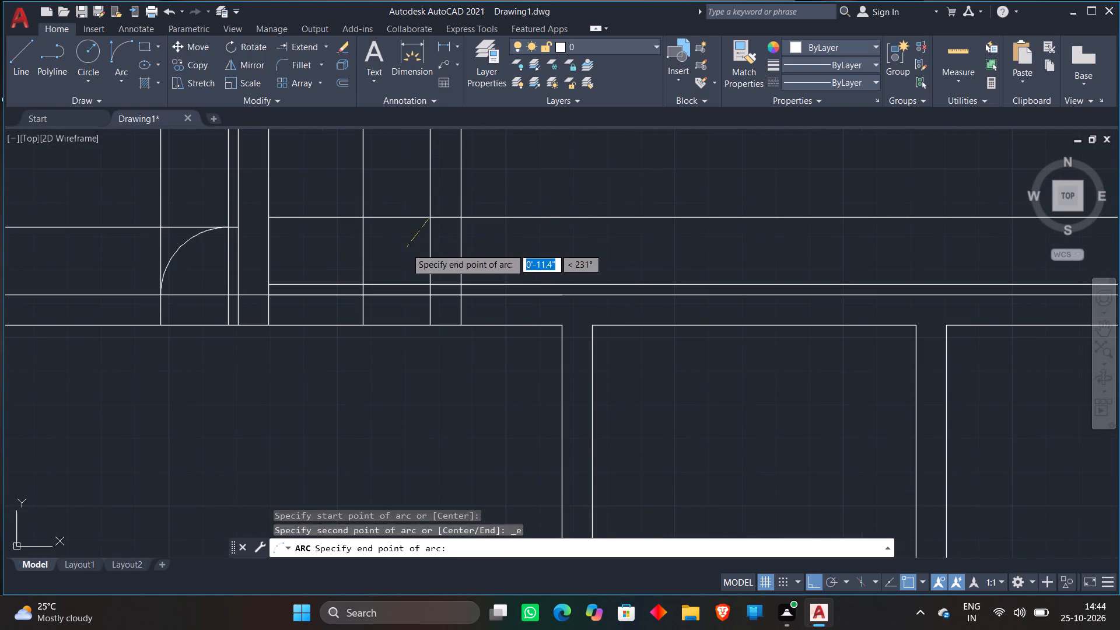
scroll(385, 262, up, 2)
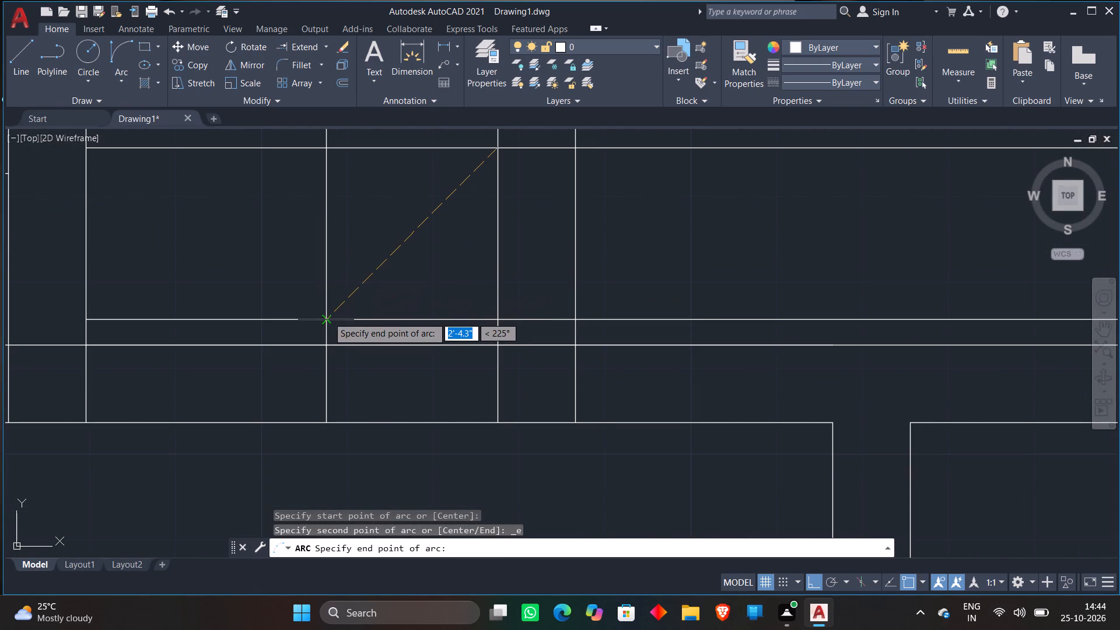
click(327, 317)
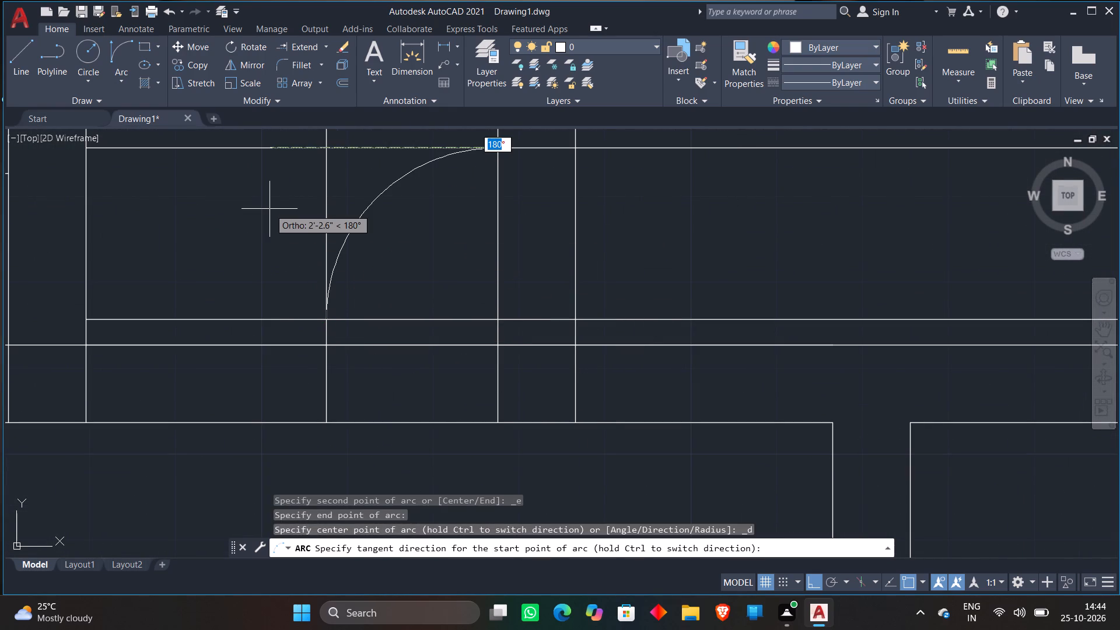
click(269, 209)
Trim the lower small room's 3" vertical line above the door arc and the short 1'8" line piece beside it.
scroll(286, 224, down, 3)
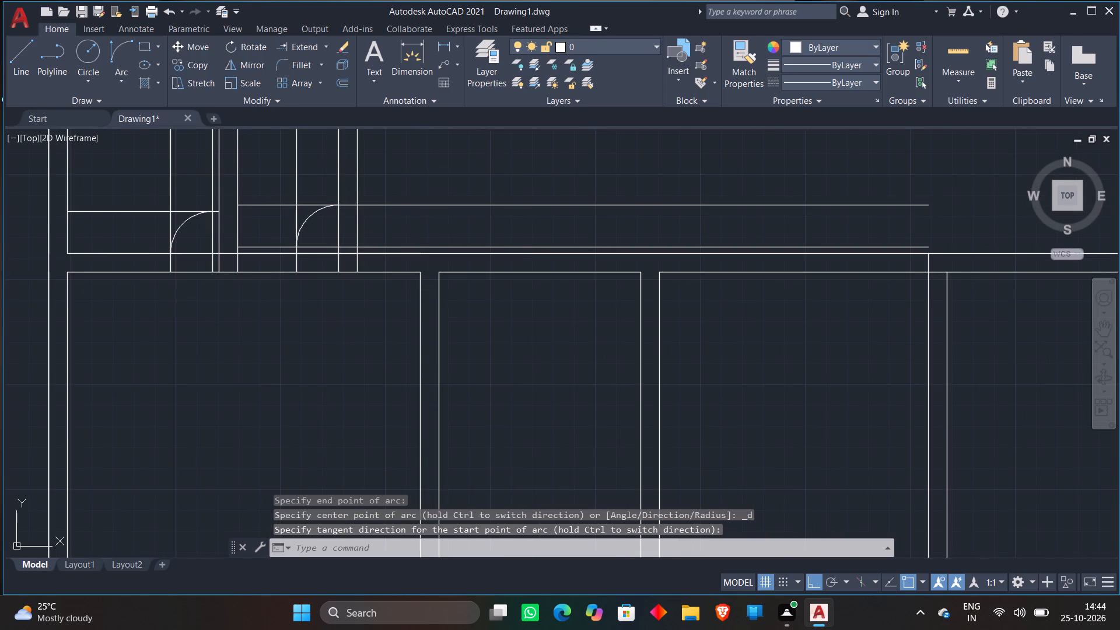
scroll(302, 198, down, 1)
middle_drag(302, 199, 311, 258)
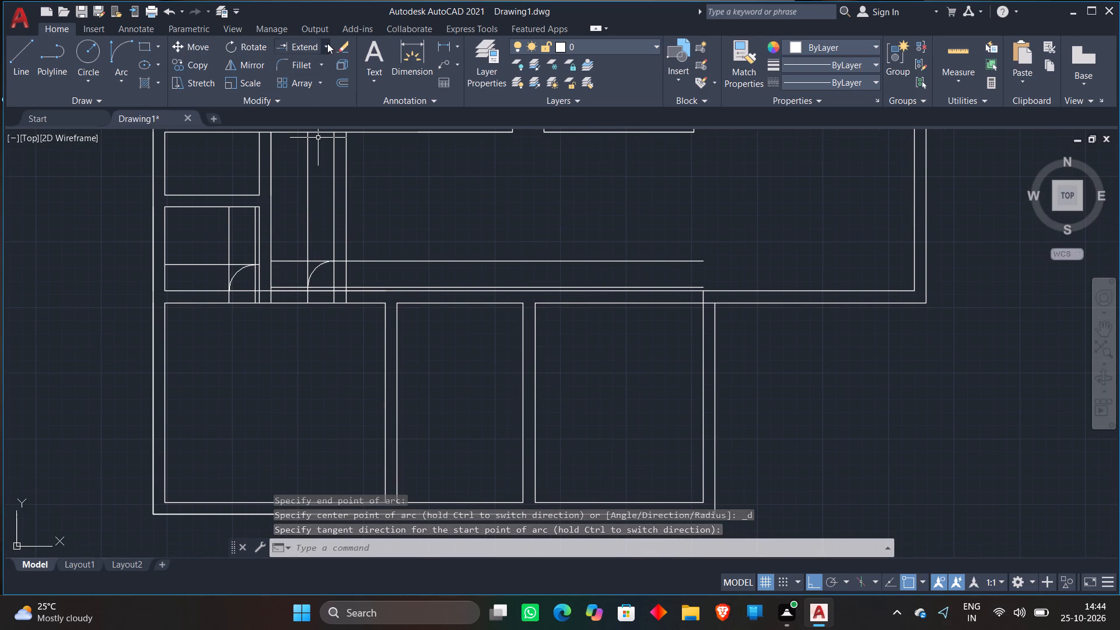
click(327, 43)
click(321, 64)
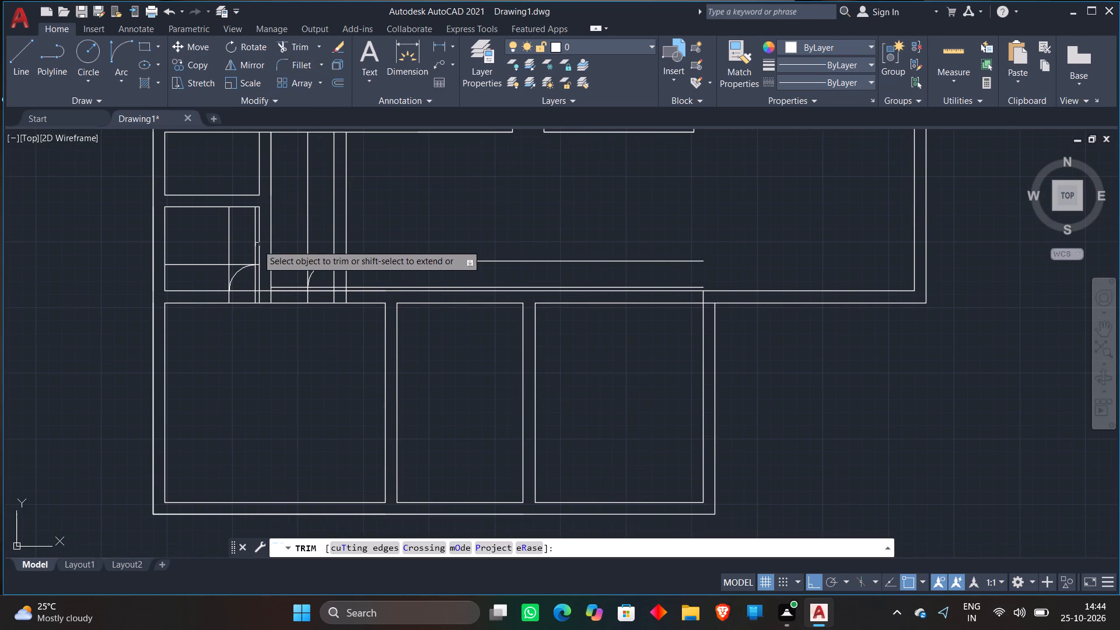
scroll(257, 244, up, 3)
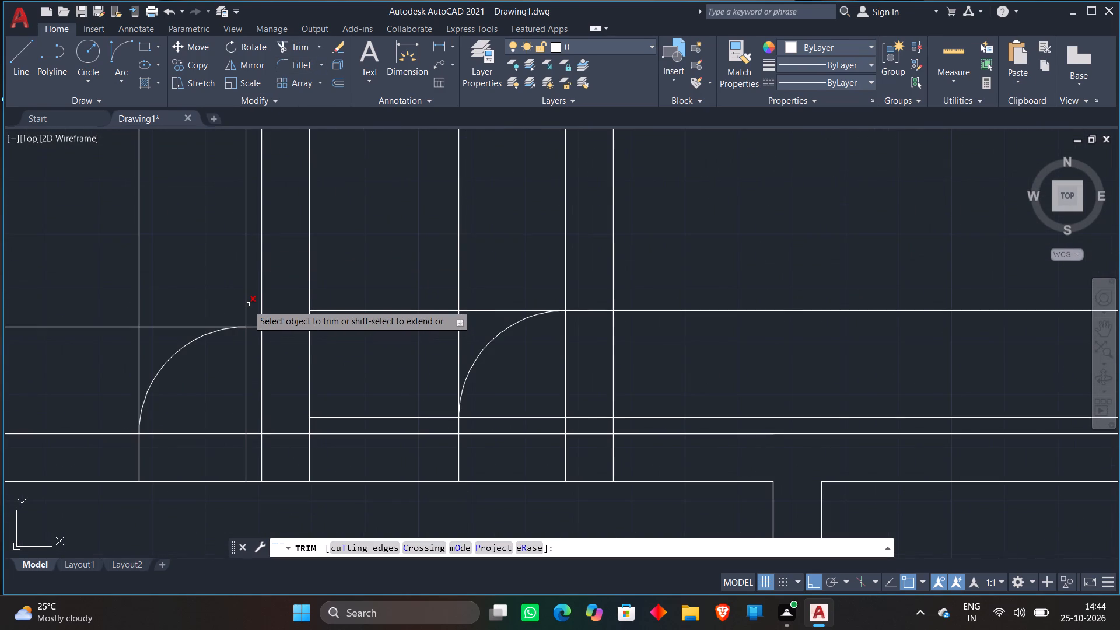
click(247, 304)
click(253, 328)
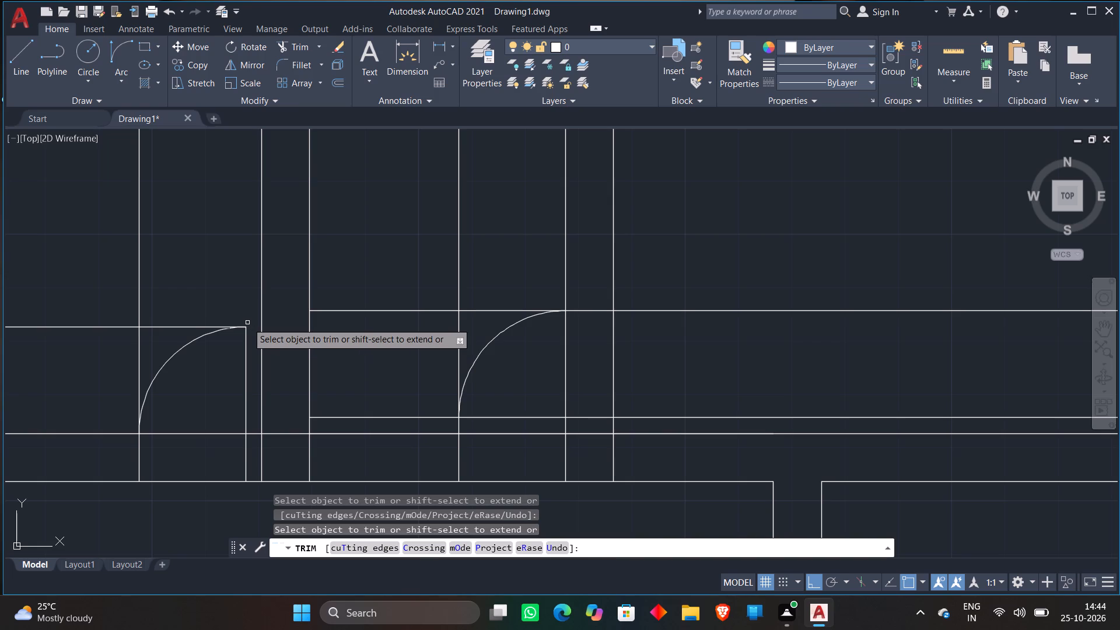
Trim the 1'8" construction lines around the lower small room's door arc and cut both bottom wall lines between the door jambs.
scroll(143, 351, down, 2)
scroll(113, 349, up, 1)
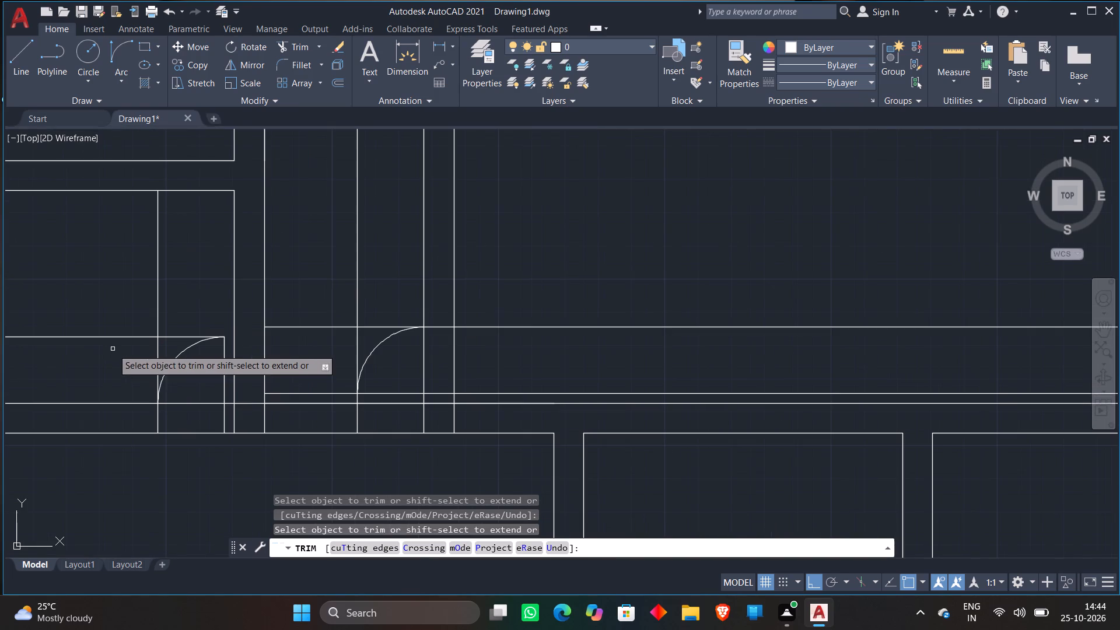
click(113, 349)
click(173, 300)
click(138, 360)
click(174, 311)
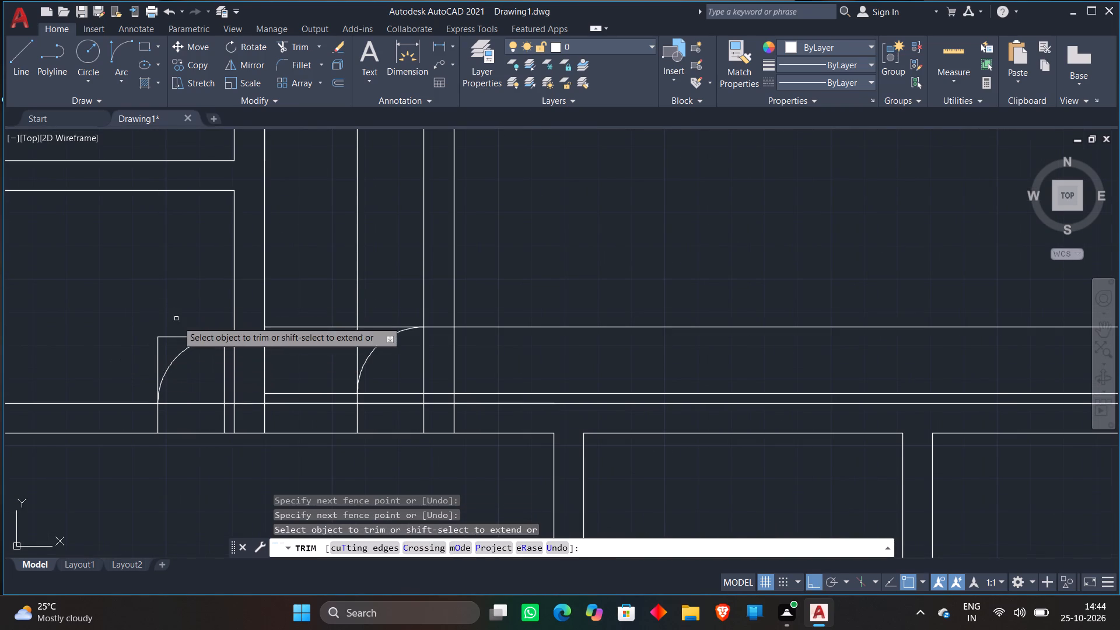
click(147, 353)
click(194, 319)
click(190, 395)
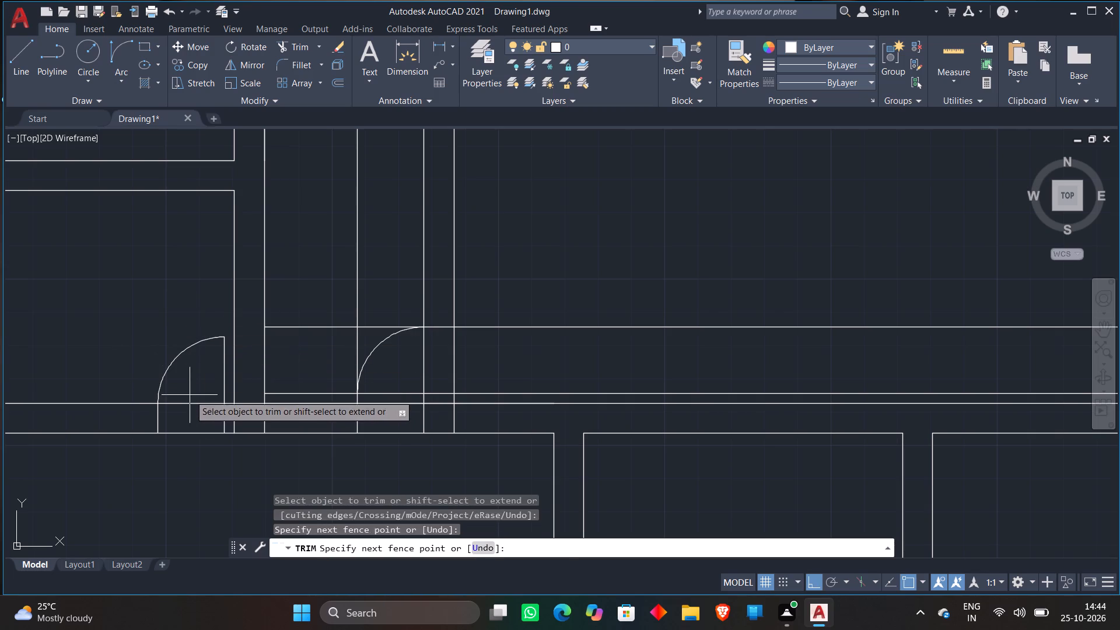
click(185, 457)
Trim the wall line pieces crossing the junction where the wall between the lower small room and hall meets the bottom wall.
scroll(240, 423, up, 3)
click(210, 419)
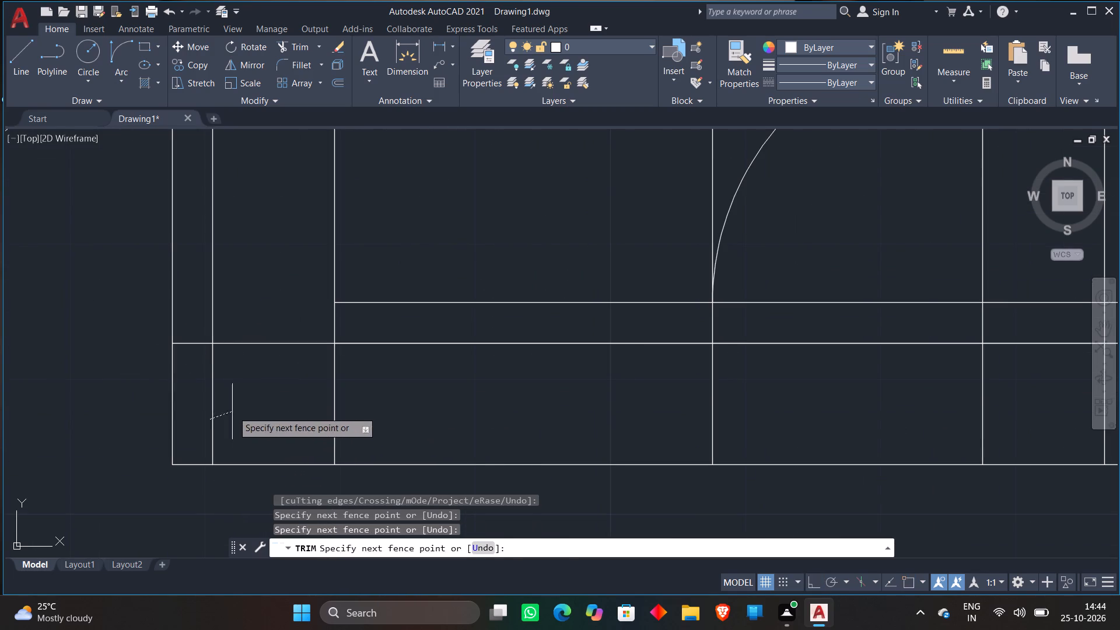
click(236, 411)
scroll(262, 367, down, 2)
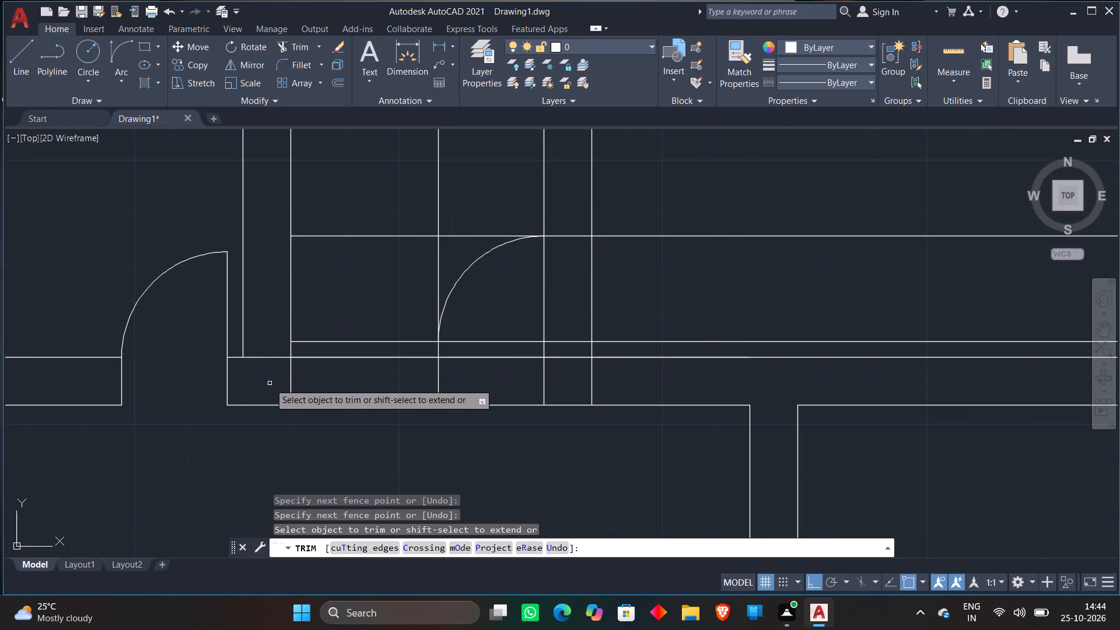
click(280, 342)
click(261, 379)
click(275, 379)
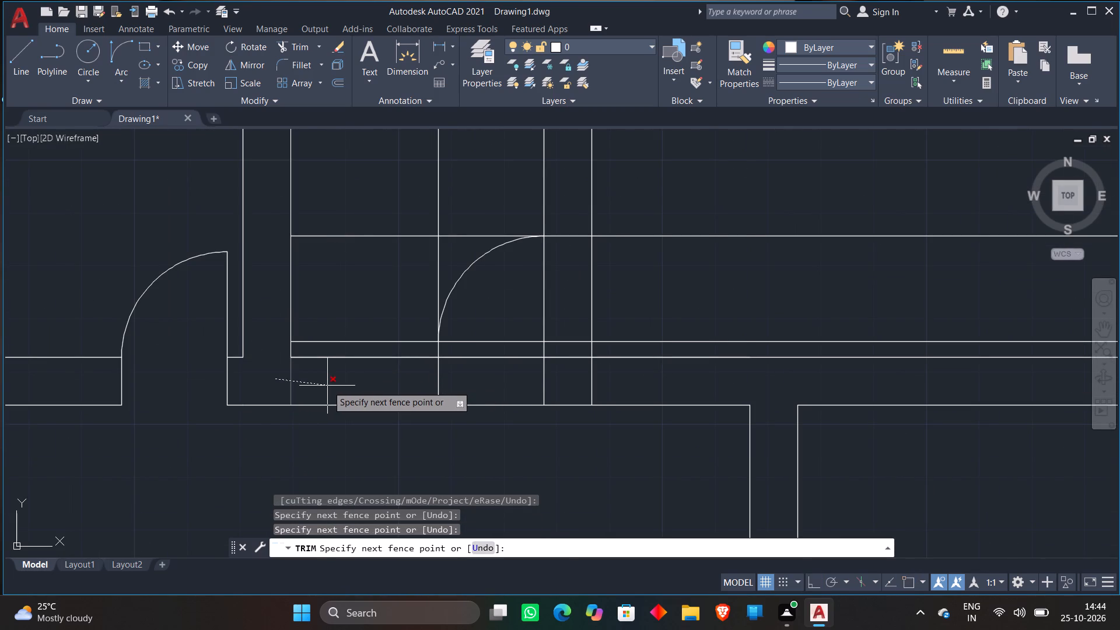
click(327, 386)
Trim the hall's 3" and 1'8" horizontal lines left of the partition's door arc and the 1'8" vertical line above it.
scroll(351, 386, down, 2)
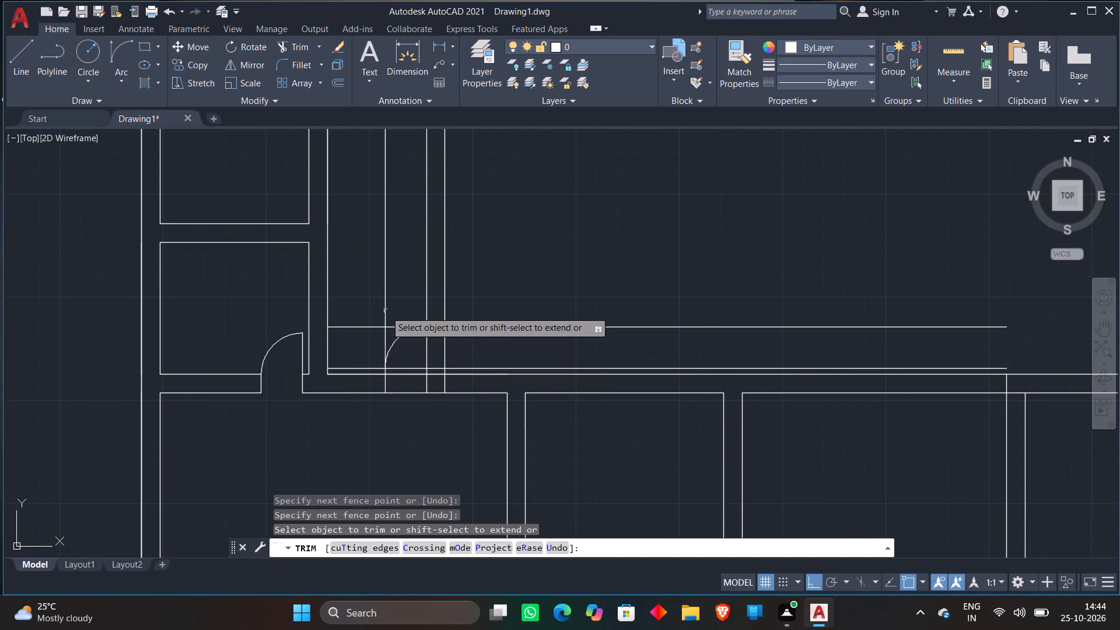
scroll(381, 325, up, 3)
click(250, 281)
scroll(262, 336, down, 2)
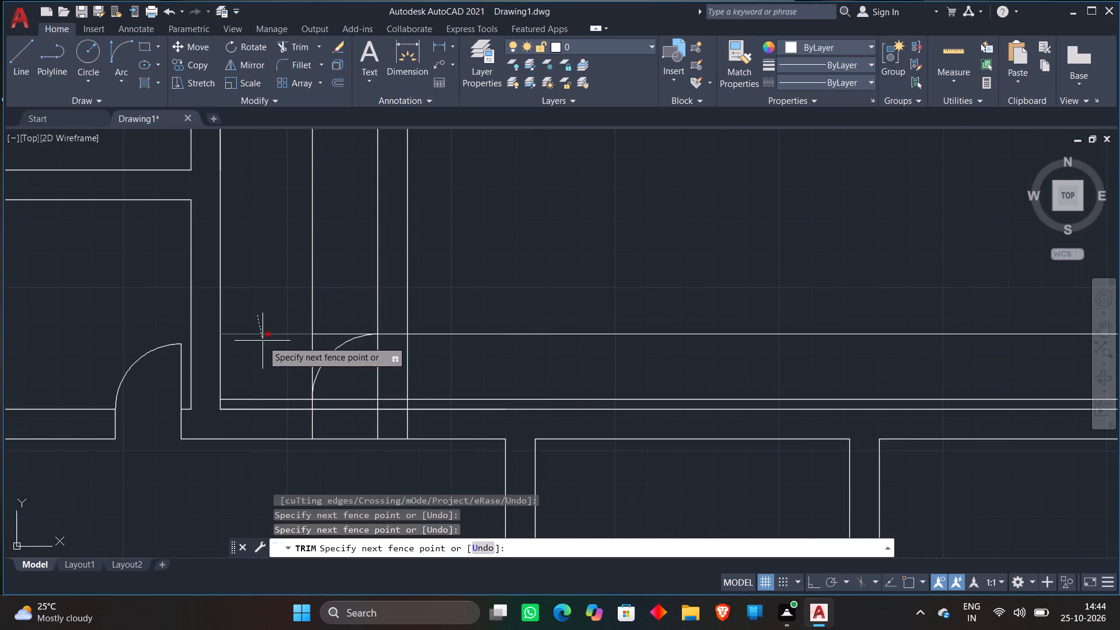
scroll(269, 400, up, 3)
click(270, 404)
scroll(291, 344, down, 3)
scroll(341, 273, up, 2)
click(340, 273)
click(278, 295)
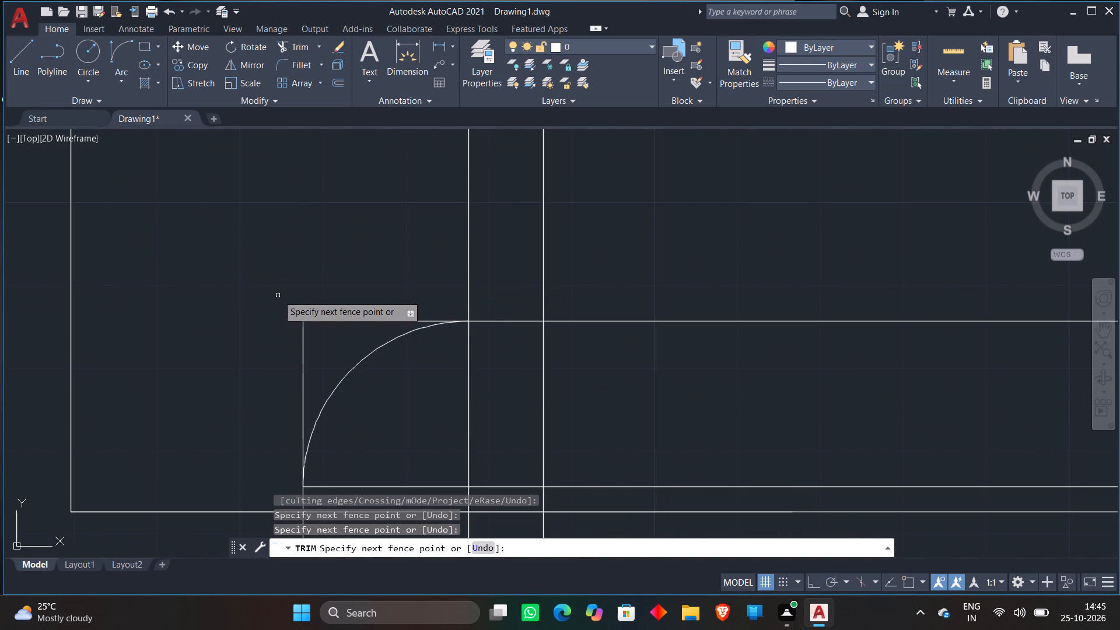
Trim the corner pieces outside the hall door arc and the 1'8" vertical line's remainder below the 3" line.
scroll(312, 286, down, 3)
scroll(358, 237, down, 1)
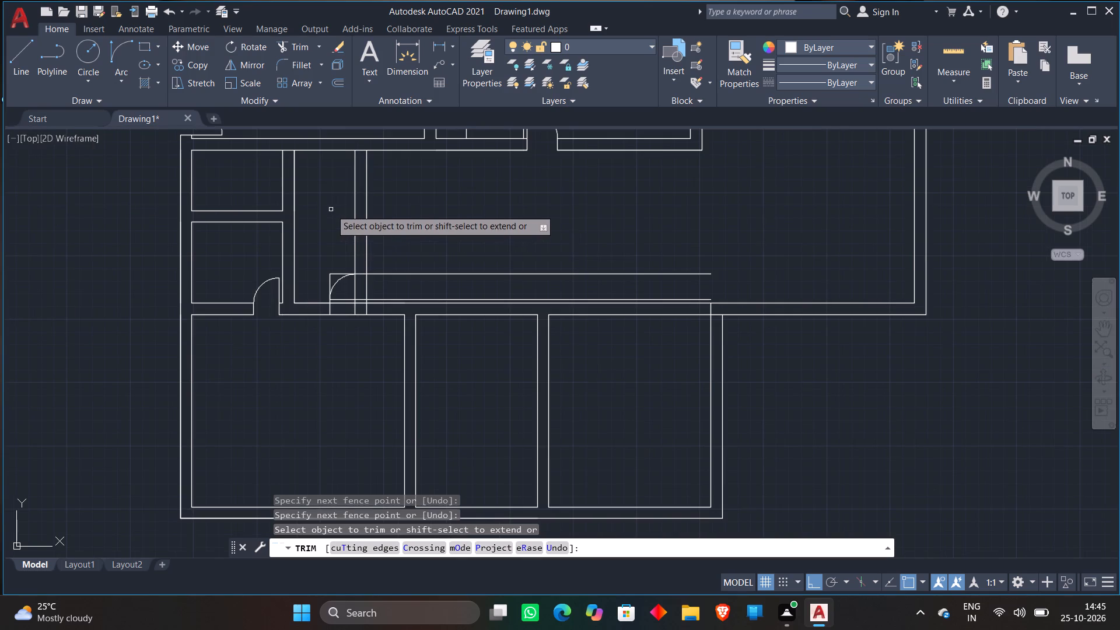
scroll(341, 255, up, 2)
click(323, 289)
click(301, 328)
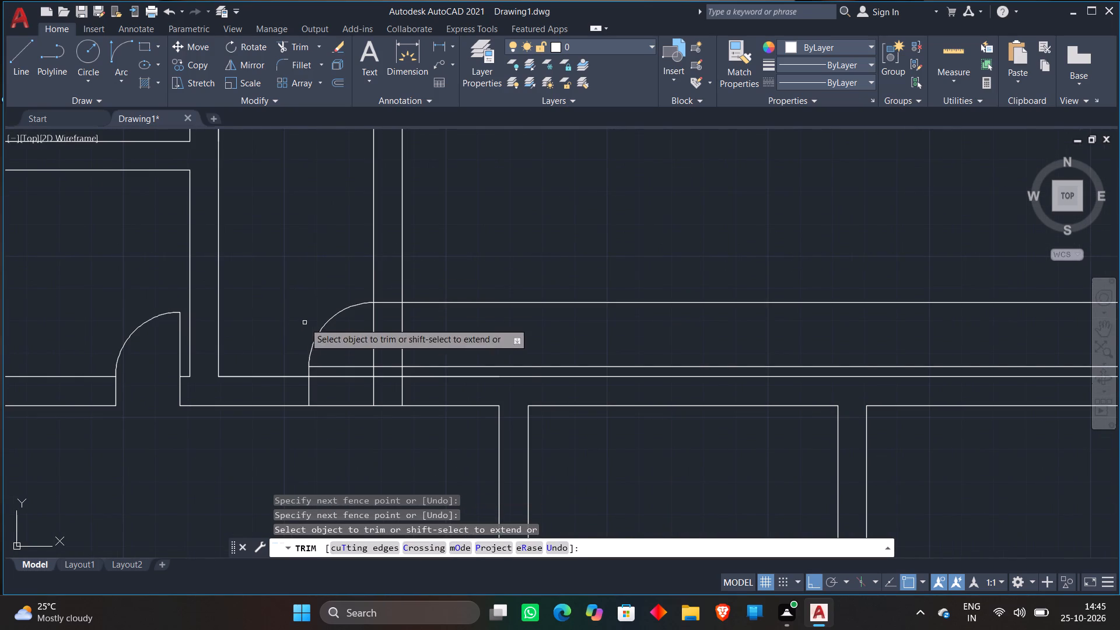
scroll(307, 373, up, 4)
click(301, 370)
click(334, 372)
click(291, 428)
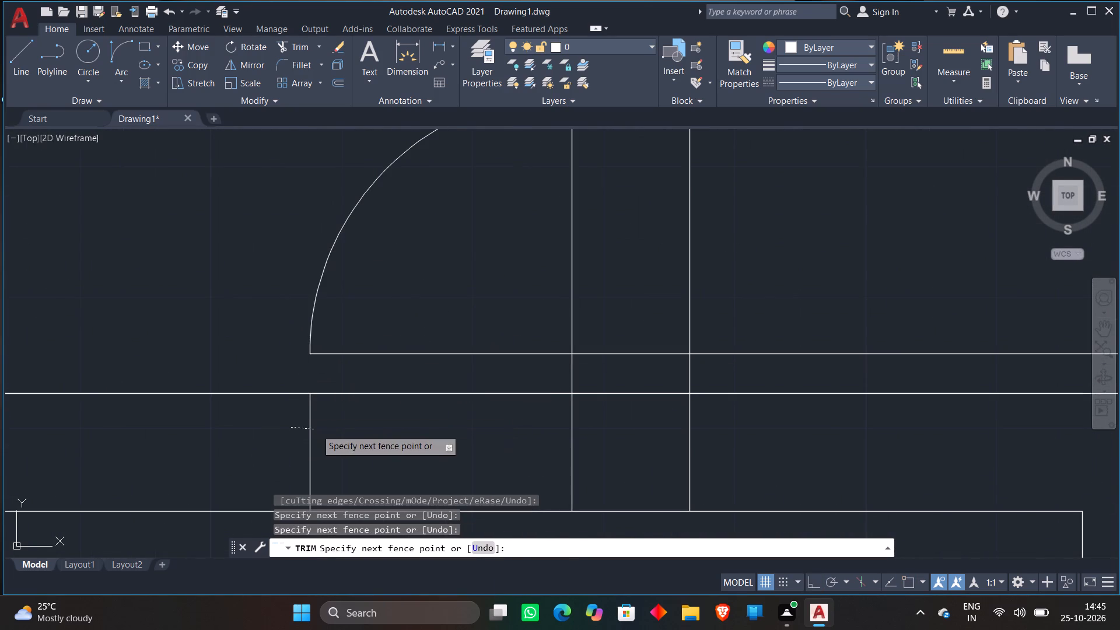
click(328, 429)
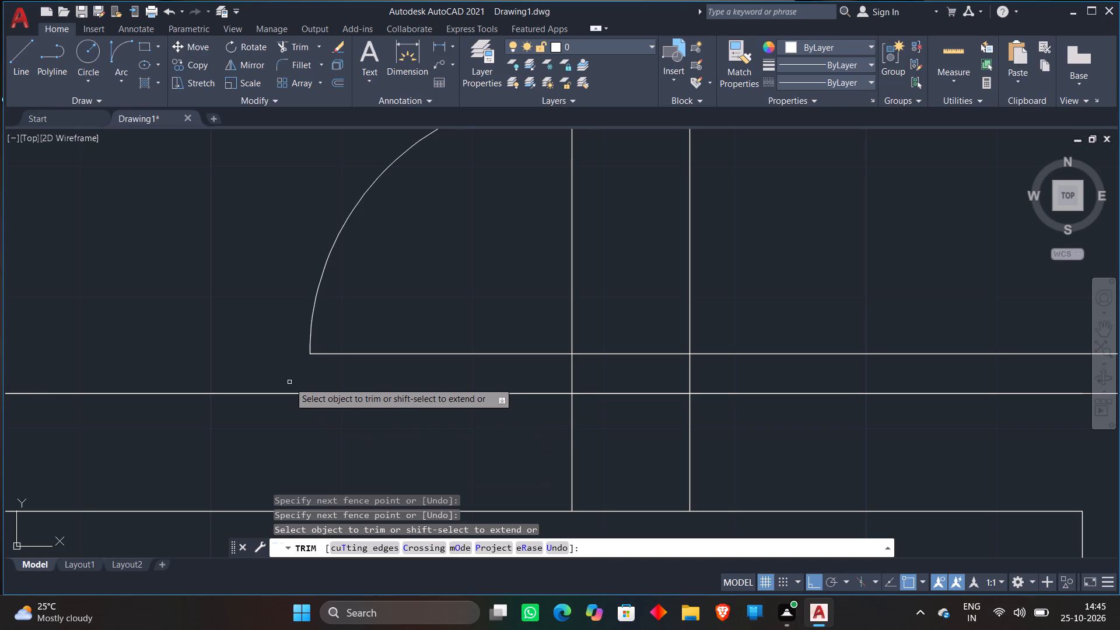
Trim the hall's 3" and 1'8" horizontal lines on the right side of the partition.
scroll(337, 370, down, 3)
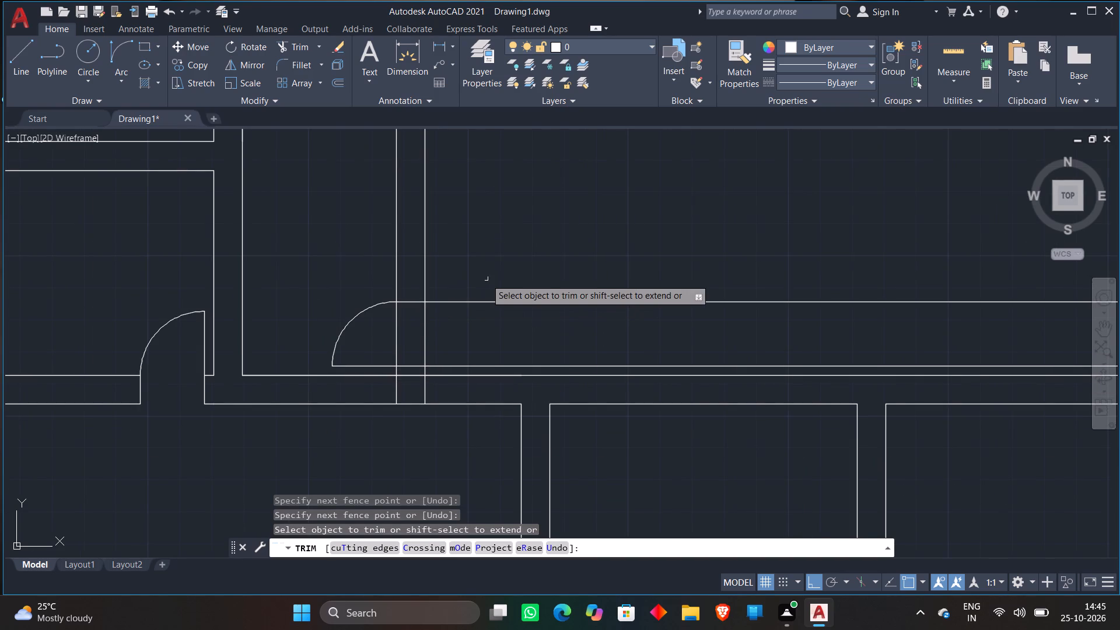
scroll(456, 363, up, 2)
click(418, 377)
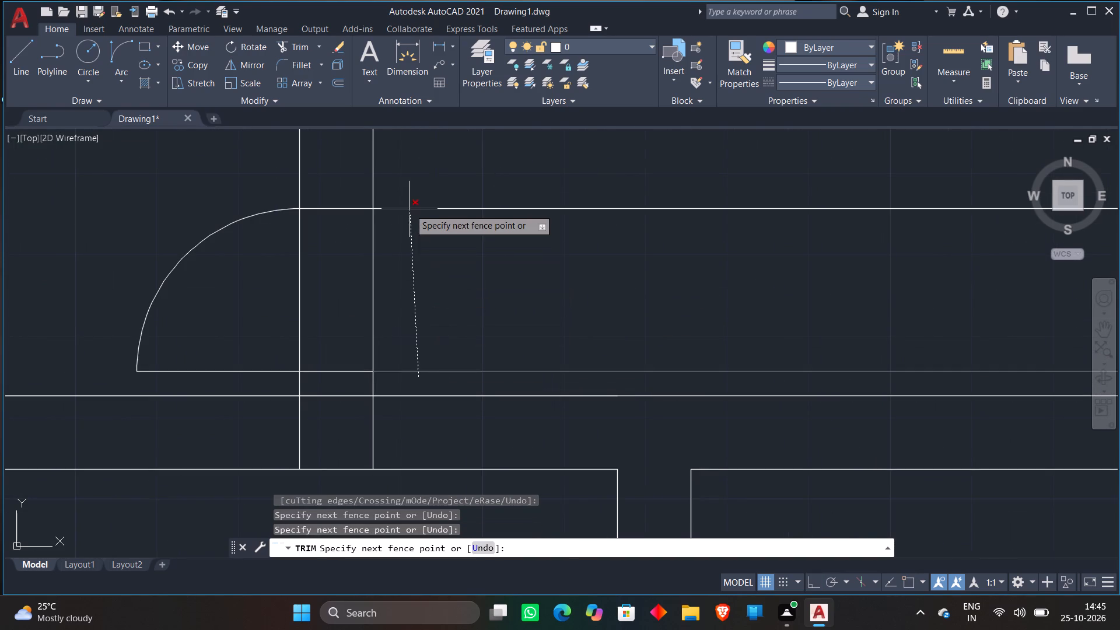
click(414, 204)
Trim both partition lines between the 3" and 1'8" lines to open the hall partition's doorway.
scroll(506, 201, down, 4)
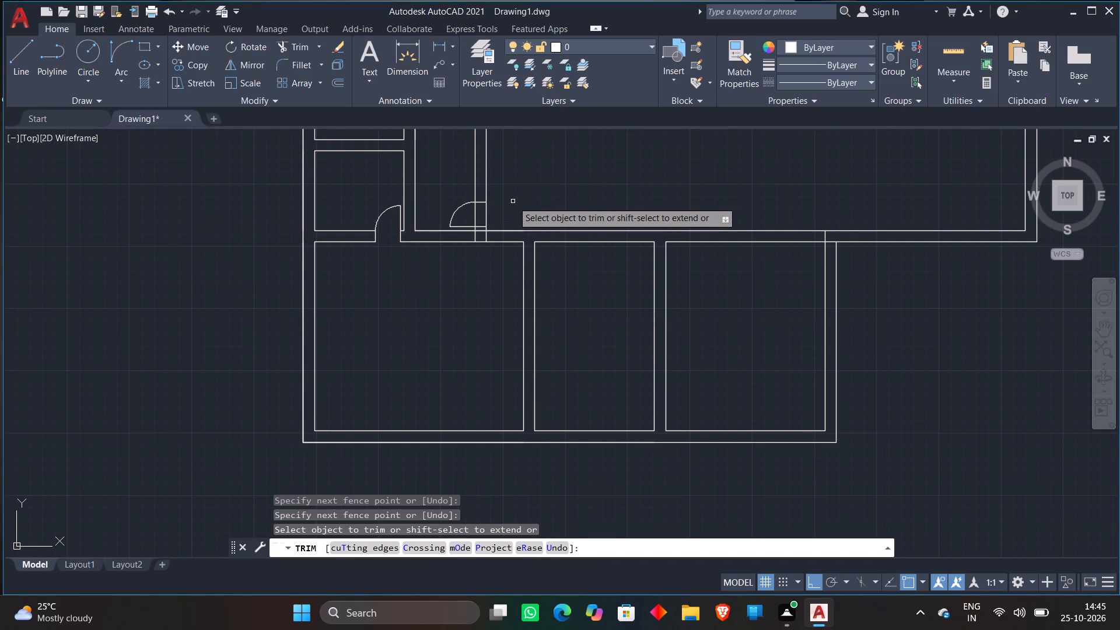
middle_drag(513, 201, 495, 232)
scroll(480, 232, up, 2)
click(401, 264)
click(503, 264)
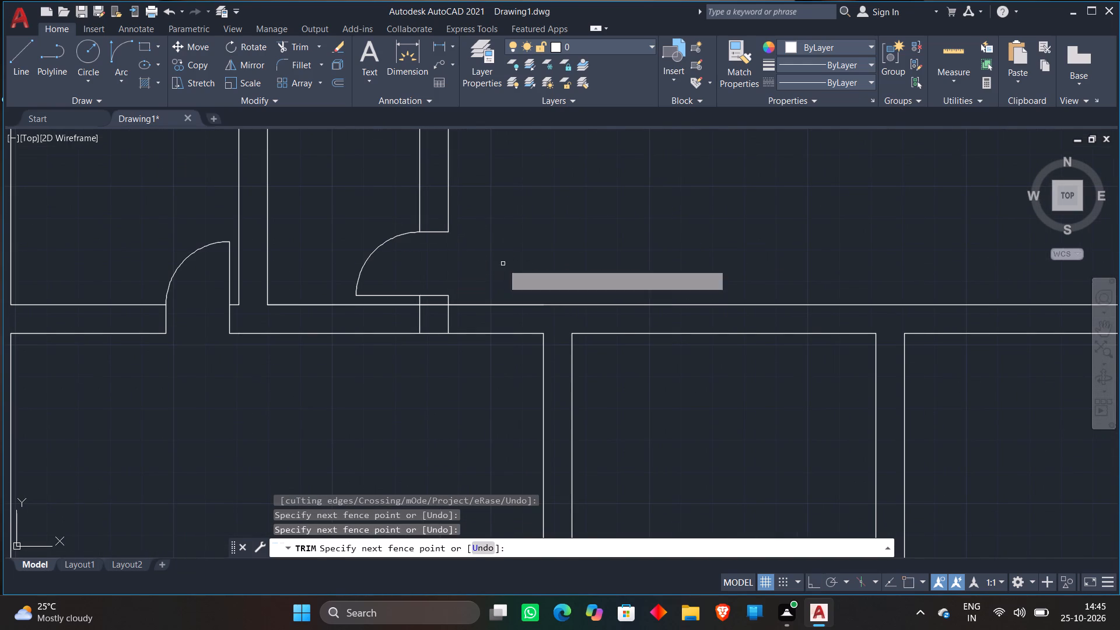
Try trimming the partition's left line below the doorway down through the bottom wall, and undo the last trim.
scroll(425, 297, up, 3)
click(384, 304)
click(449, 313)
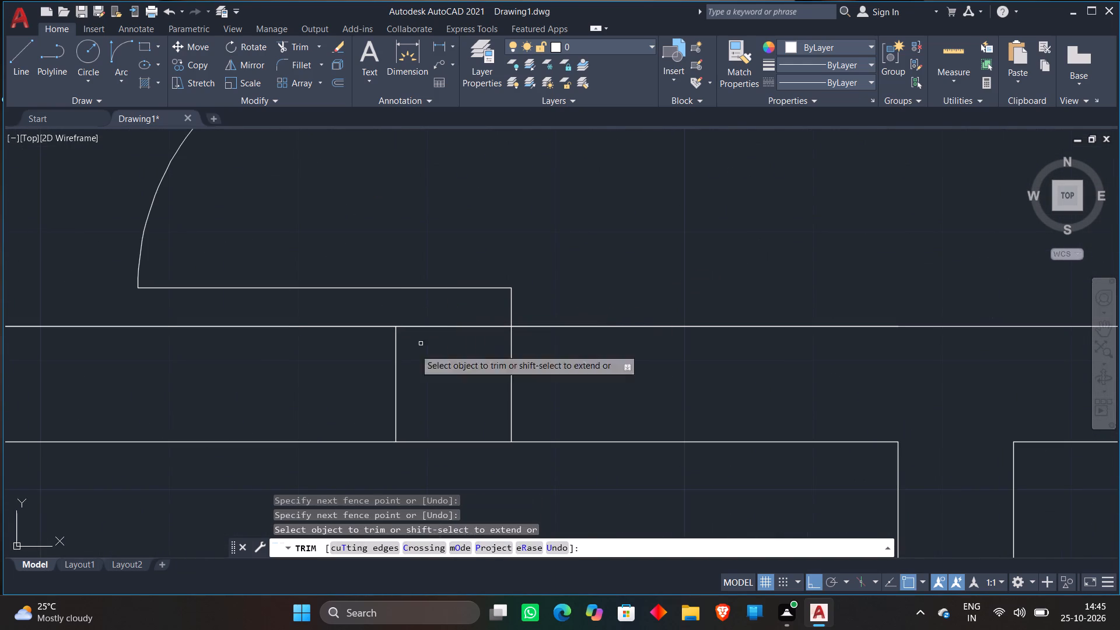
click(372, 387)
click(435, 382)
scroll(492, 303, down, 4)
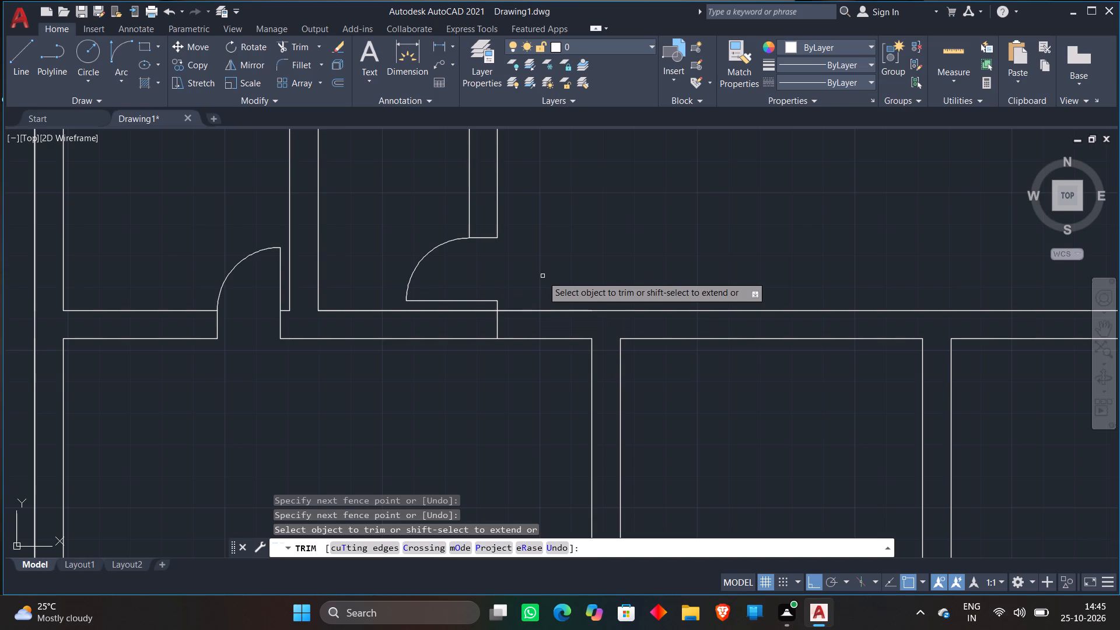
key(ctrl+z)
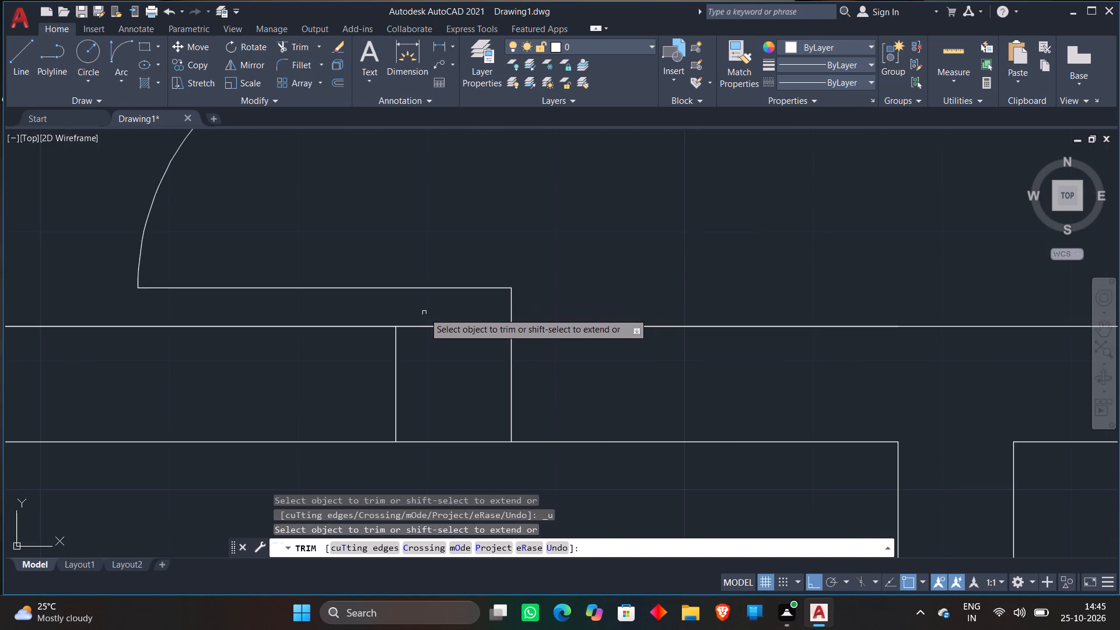
Trim the bottom wall's upper line between the two partition lines.
click(428, 318)
click(429, 347)
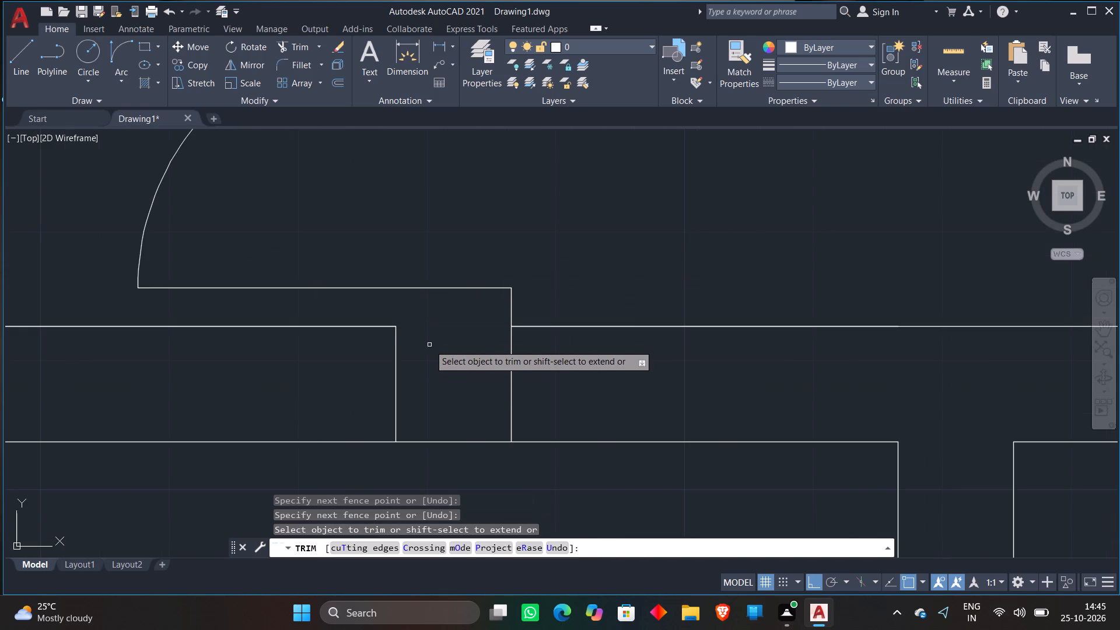
key(Escape)
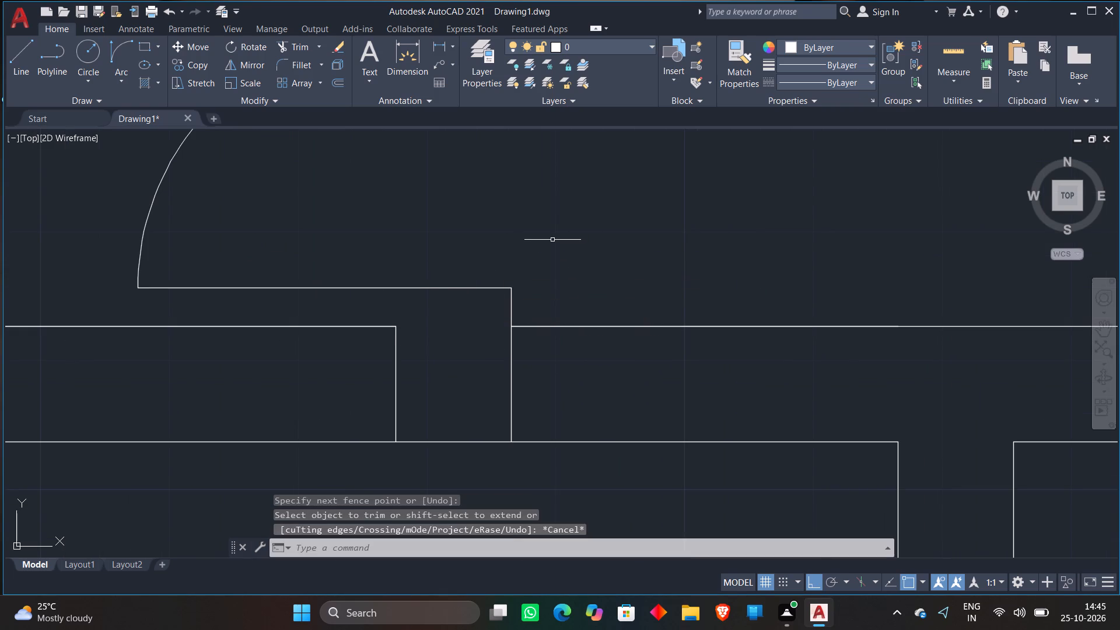
Extend the partition's left line stub up to the 3" line at the doorway.
key(e)
key(x)
key(space)
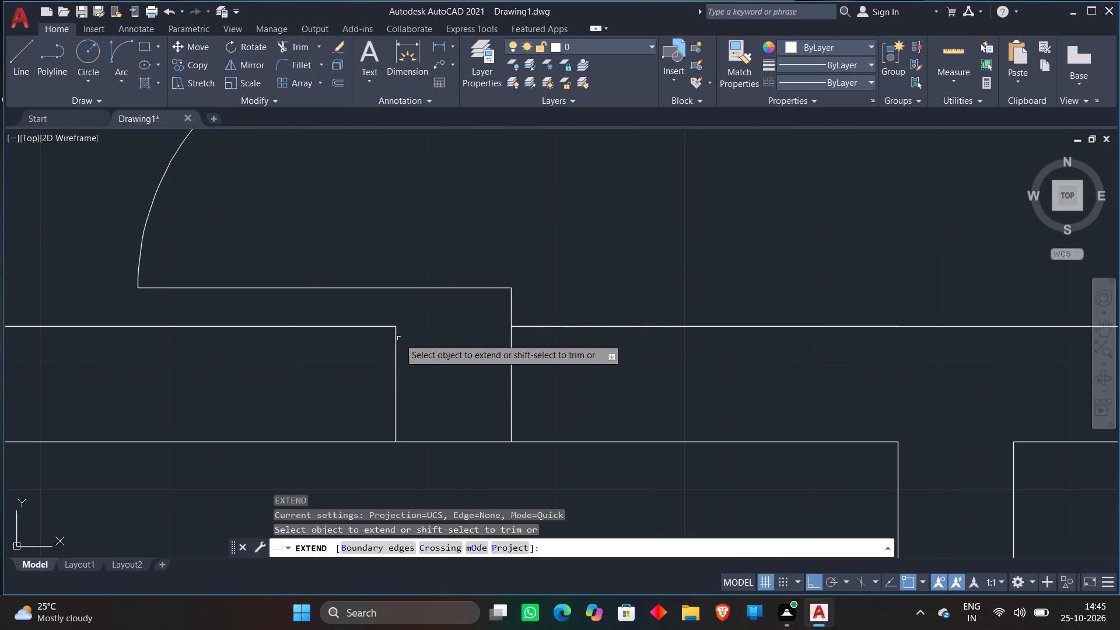
click(396, 341)
key(Escape)
Trim the hall partition's two lines out of the bottom wall's thickness below the doorway.
scroll(430, 347, down, 2)
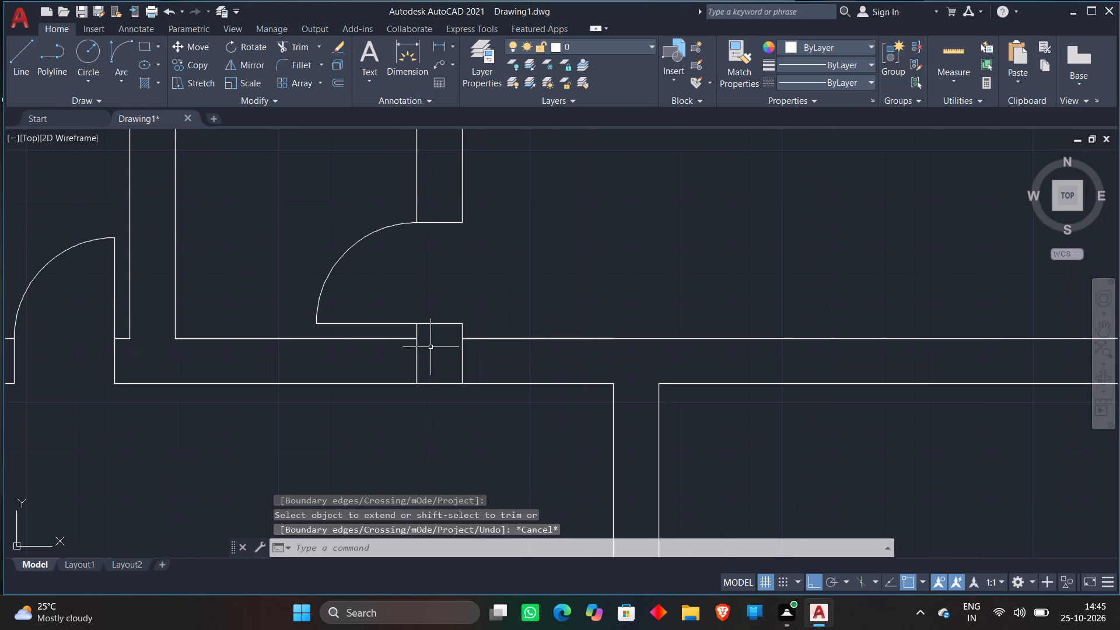
text(TR)
key(space)
click(430, 351)
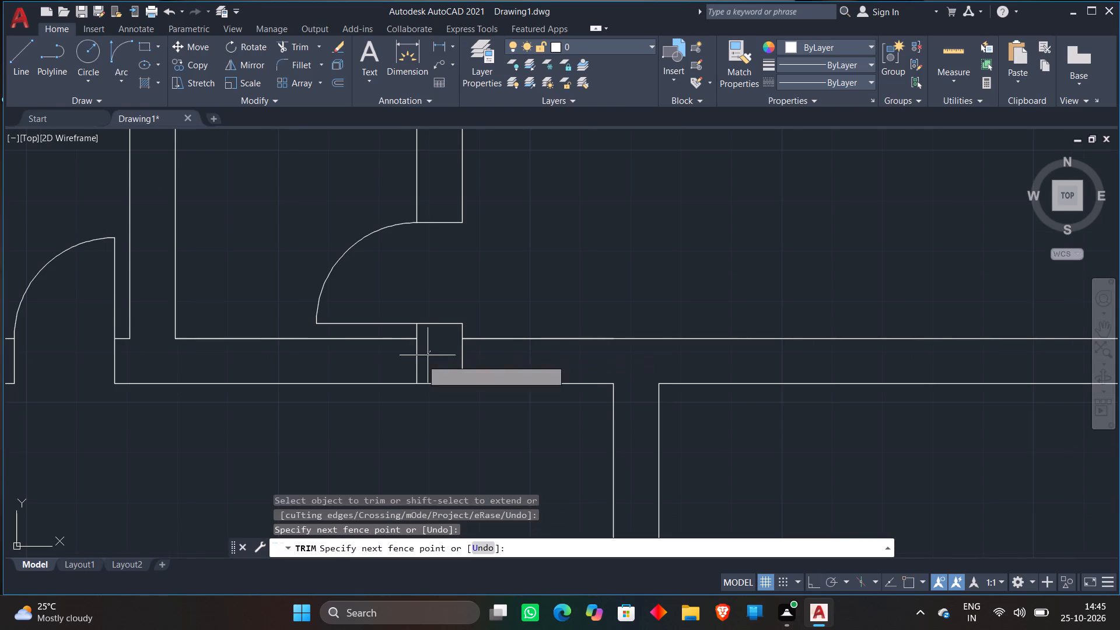
click(377, 372)
click(443, 354)
click(485, 359)
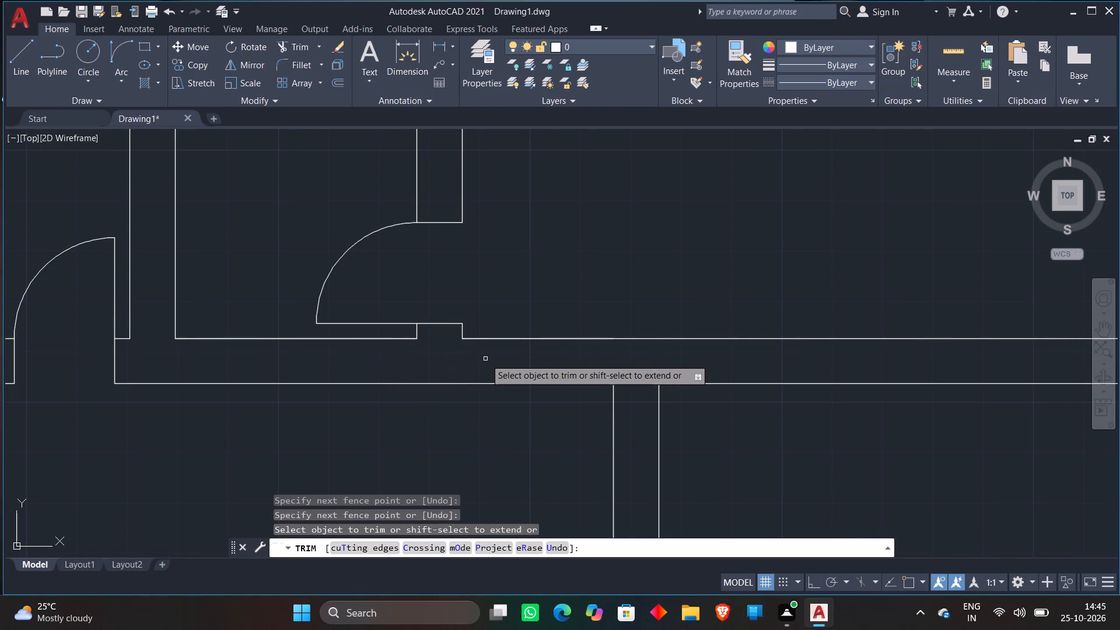
key(space)
Trim the upper wall's lower line where the two hall partitions meet it, opening both wall junctions.
scroll(561, 256, down, 4)
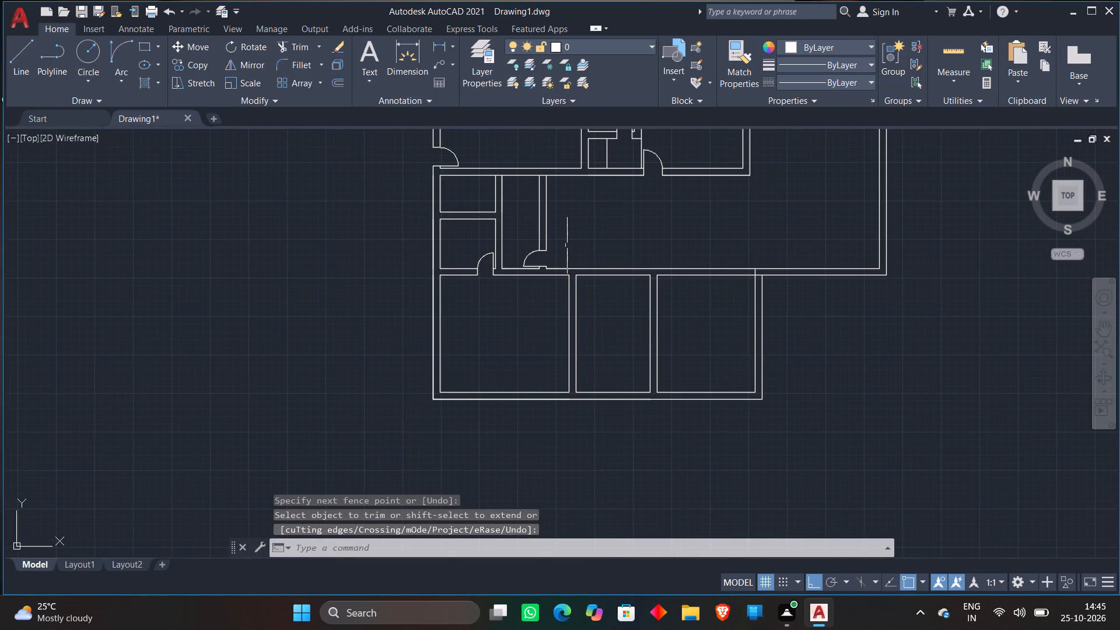
middle_drag(566, 245, 524, 367)
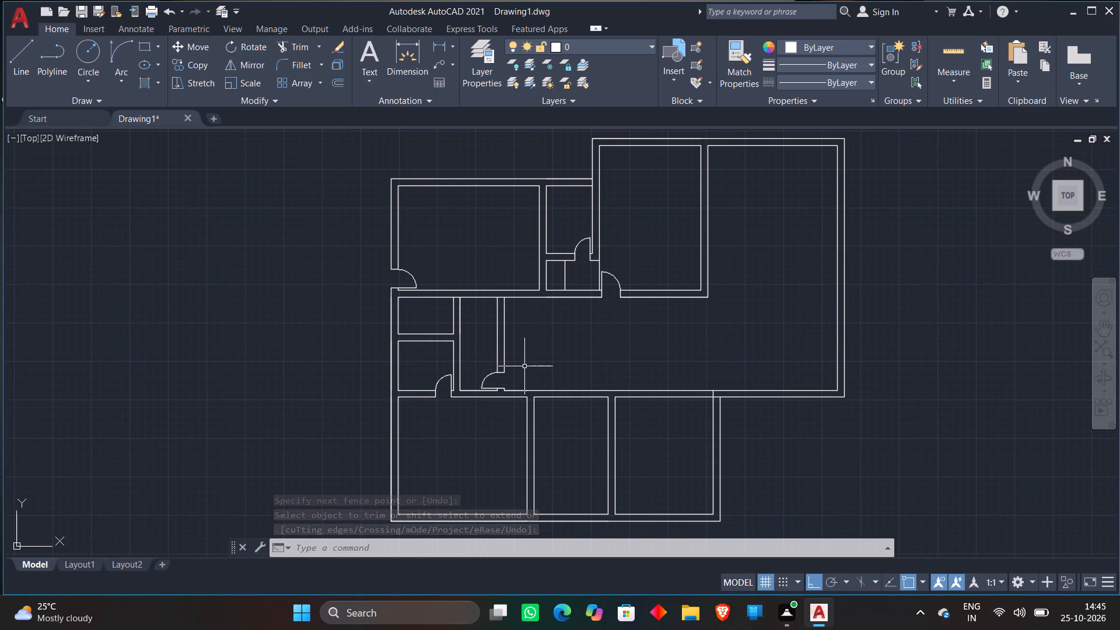
scroll(524, 366, down, 1)
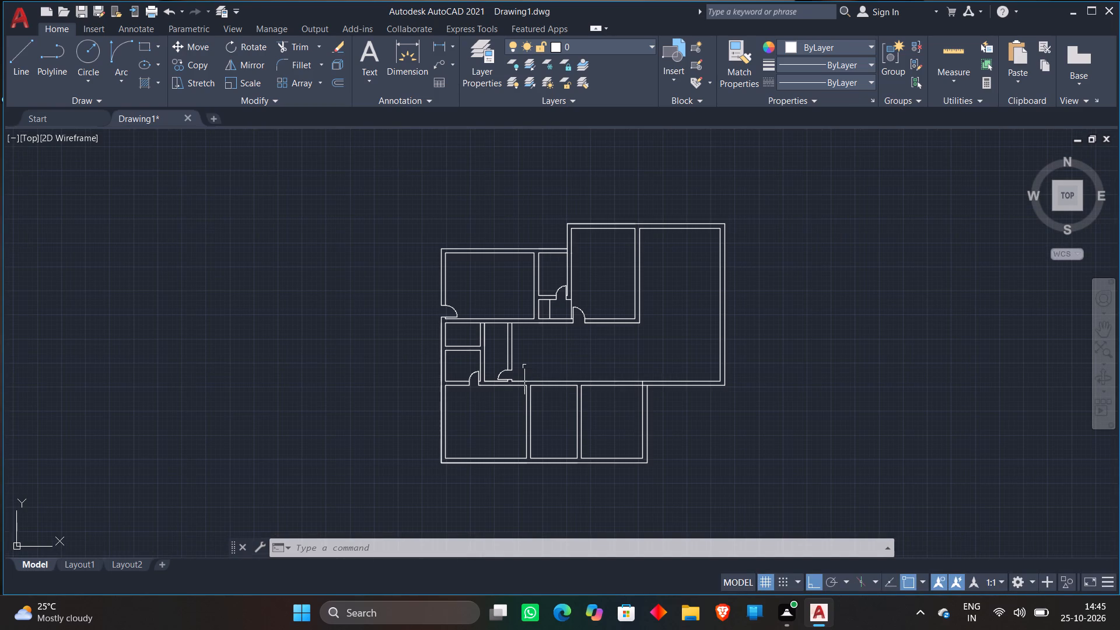
scroll(527, 363, up, 3)
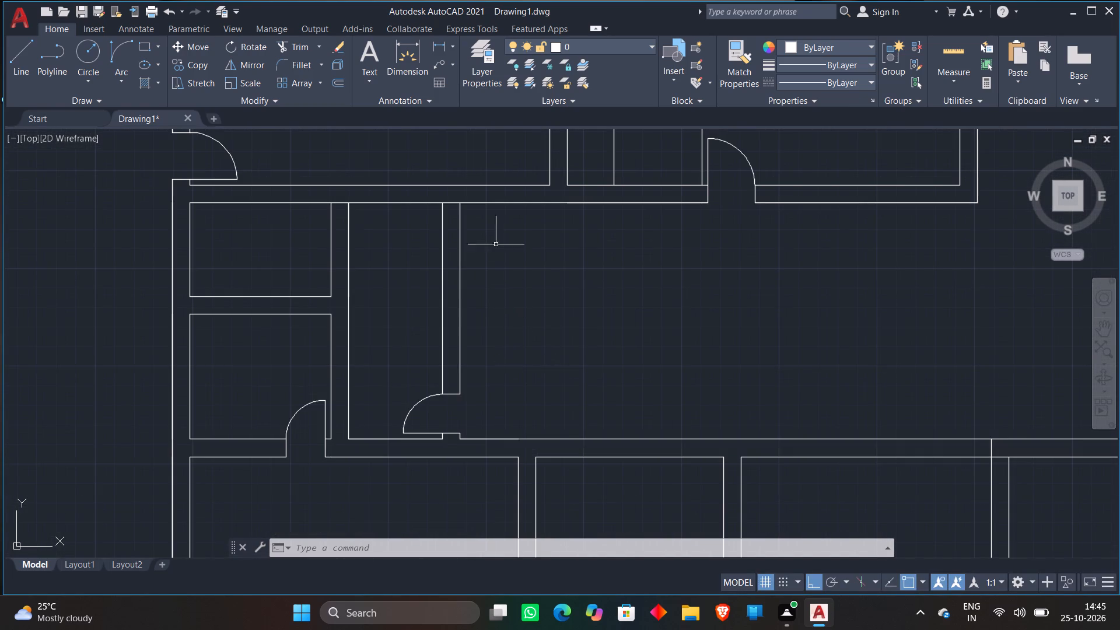
middle_drag(496, 243, 540, 358)
scroll(479, 318, up, 2)
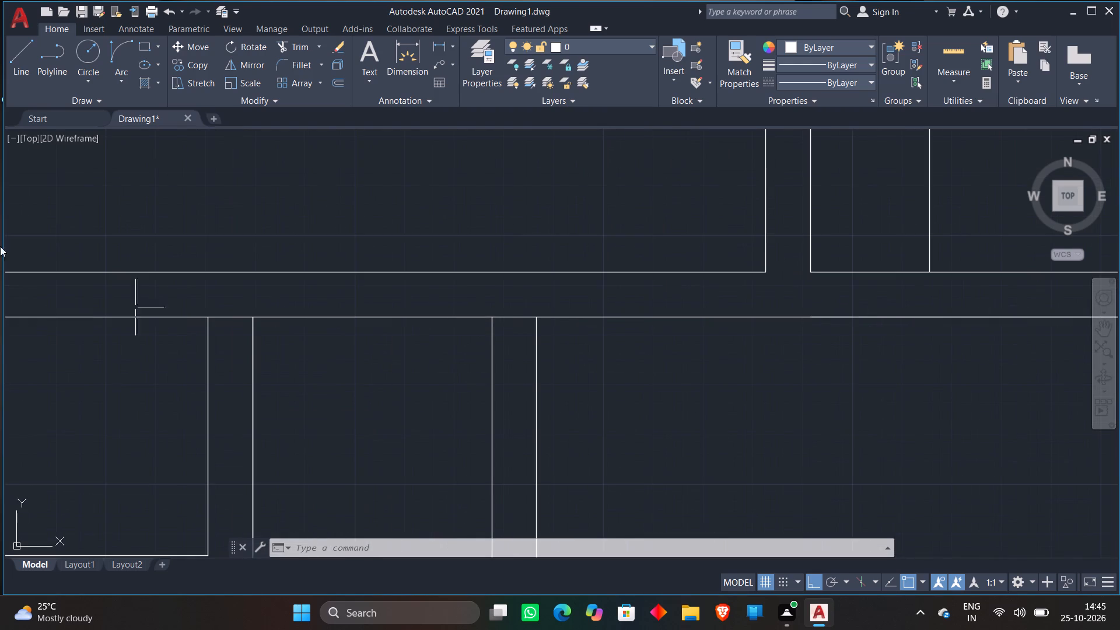
click(304, 43)
click(226, 301)
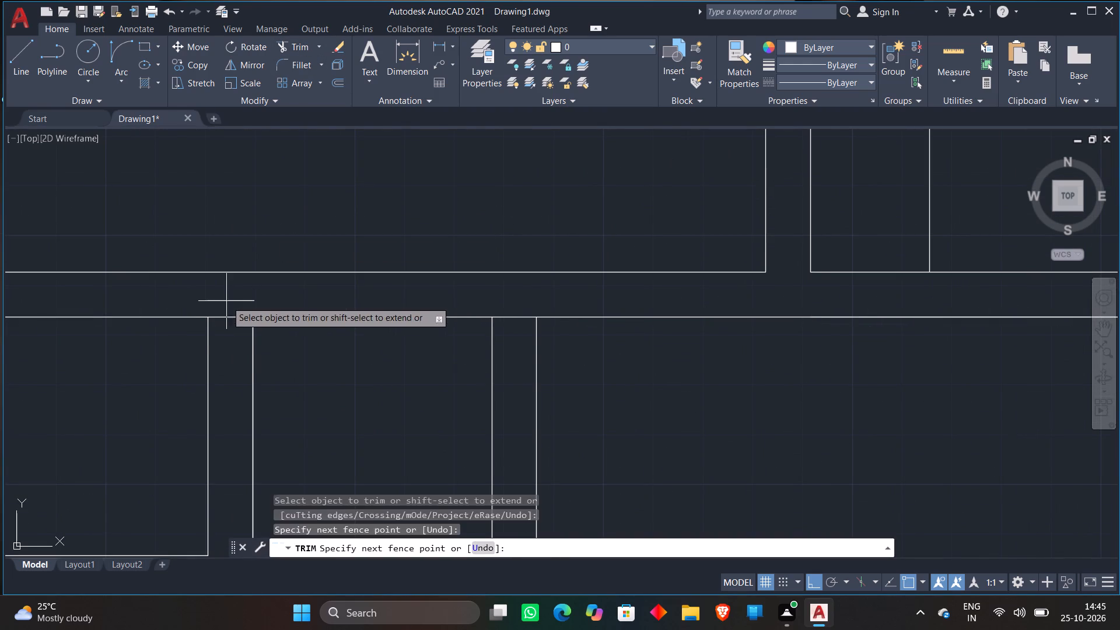
click(218, 353)
click(527, 308)
click(521, 349)
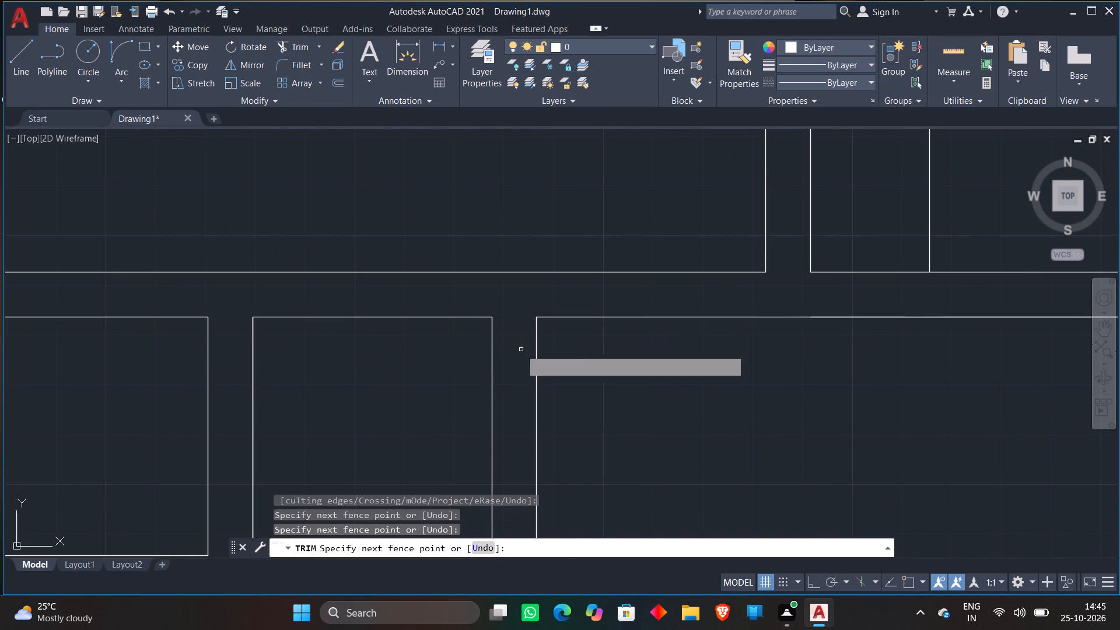
scroll(530, 345, down, 3)
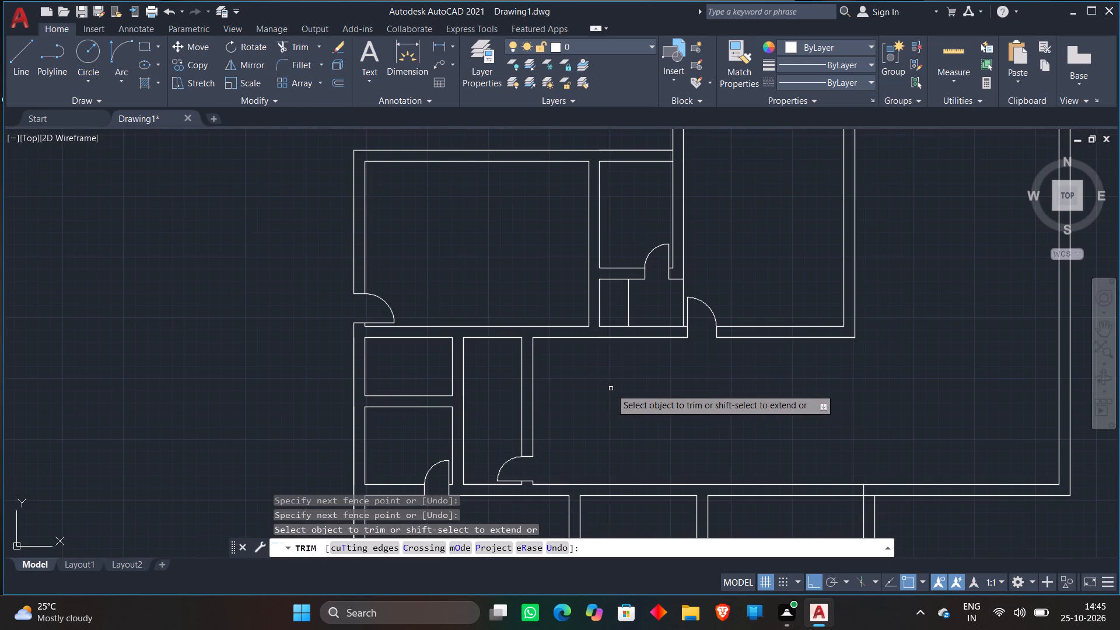
key(space)
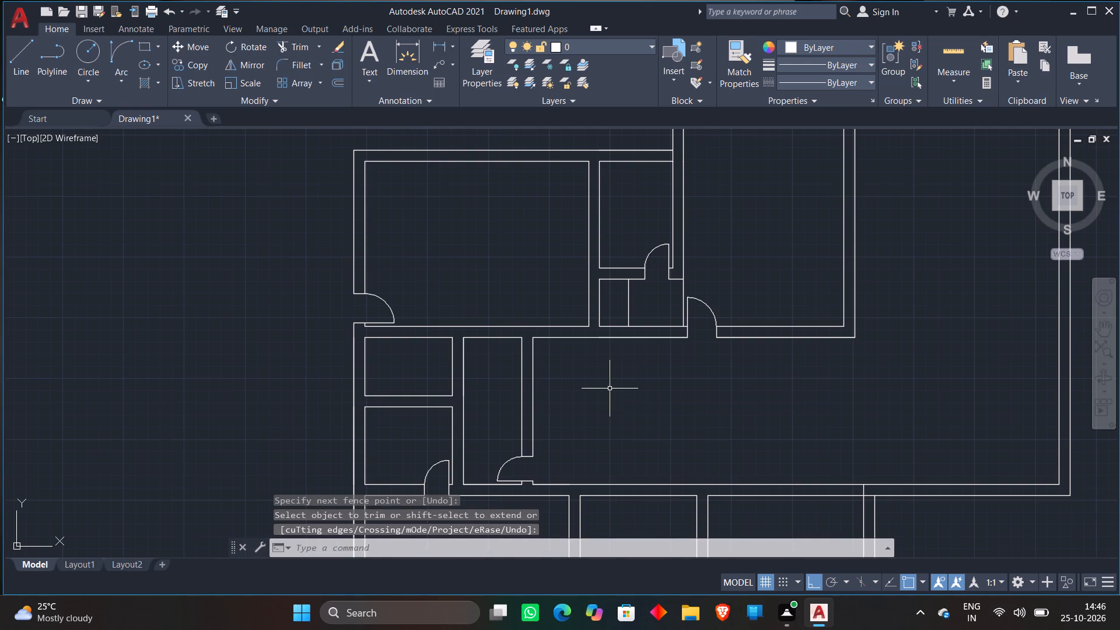
Offset the right inner wall line of the lower-left room 3" into the room.
scroll(610, 389, down, 1)
middle_drag(599, 393, 575, 337)
scroll(546, 415, up, 2)
middle_drag(542, 412, 540, 410)
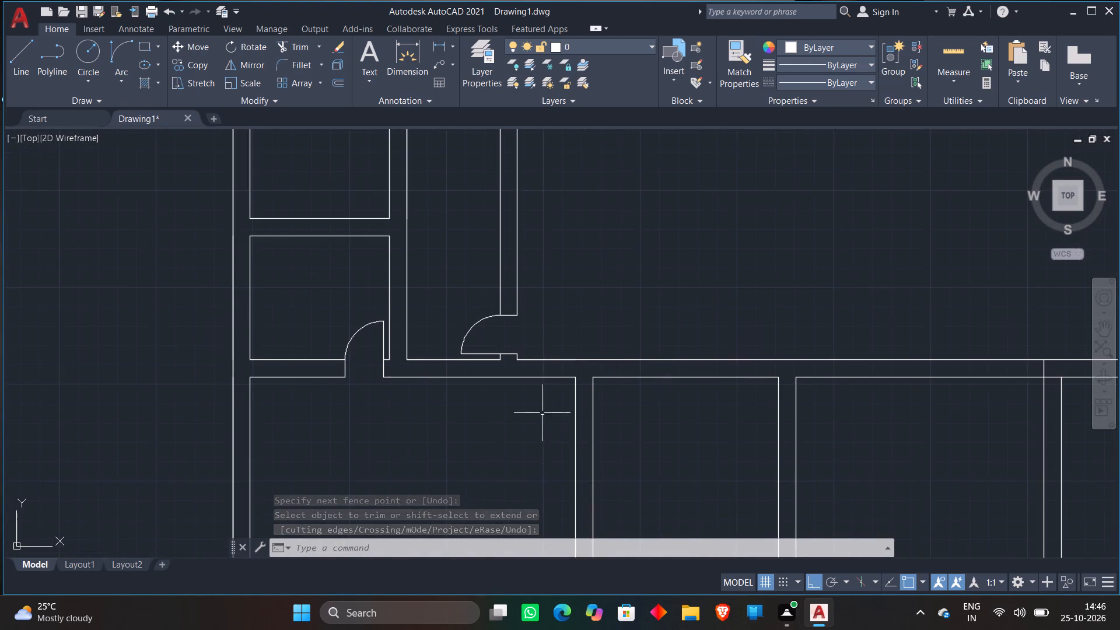
middle_drag(540, 410, 515, 240)
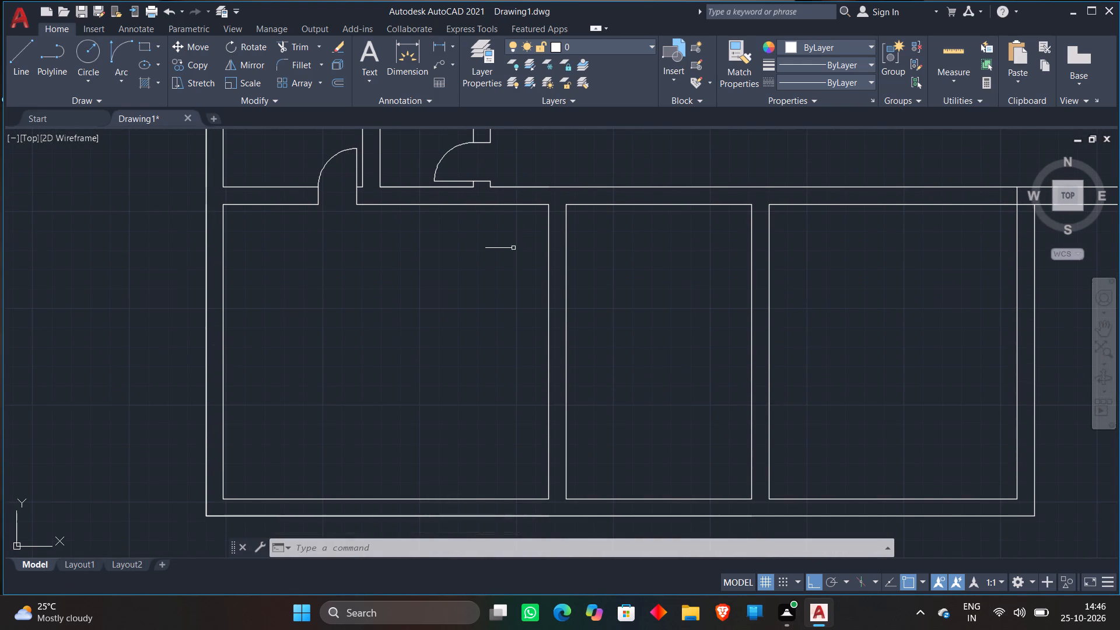
middle_drag(513, 248, 508, 317)
scroll(526, 289, up, 3)
middle_drag(526, 289, 516, 382)
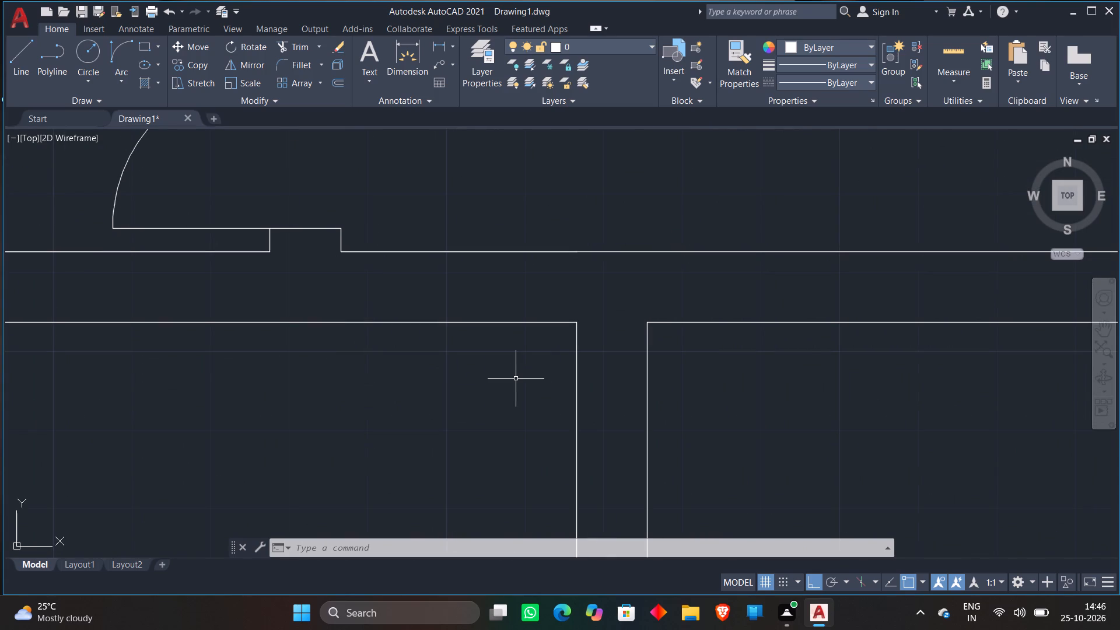
key(o)
key(Return)
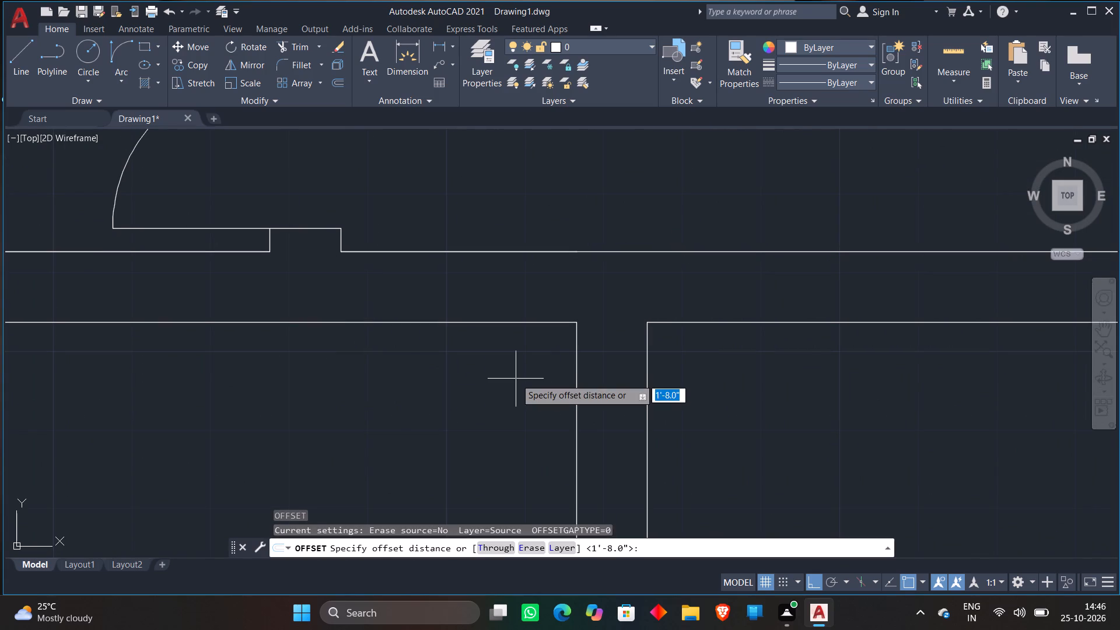
key(3)
key(shift+quotedbl)
key(Return)
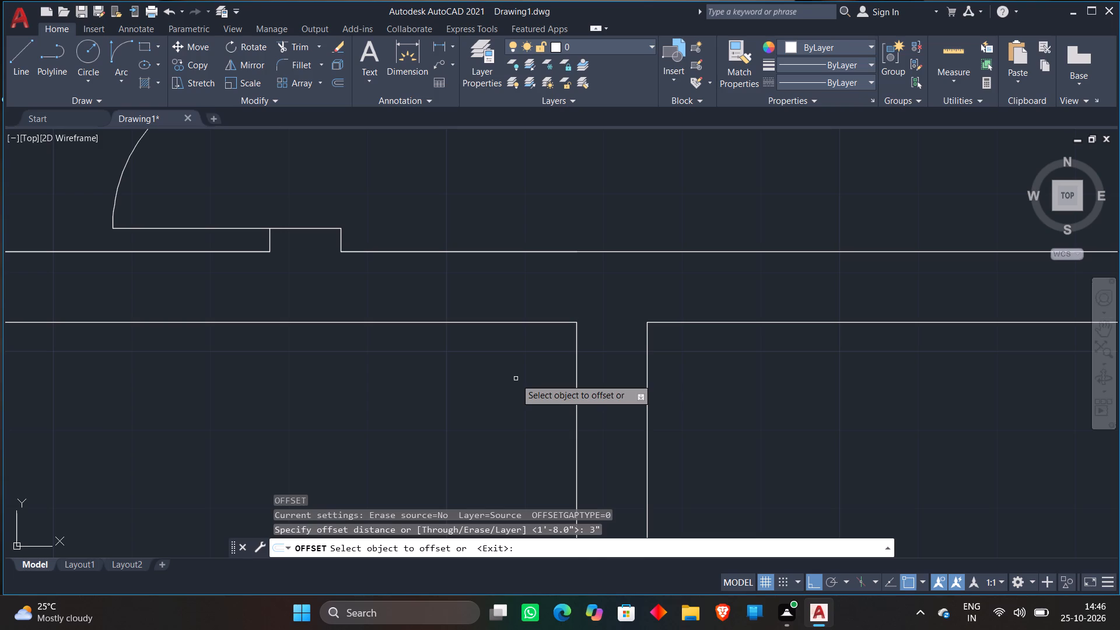
click(576, 348)
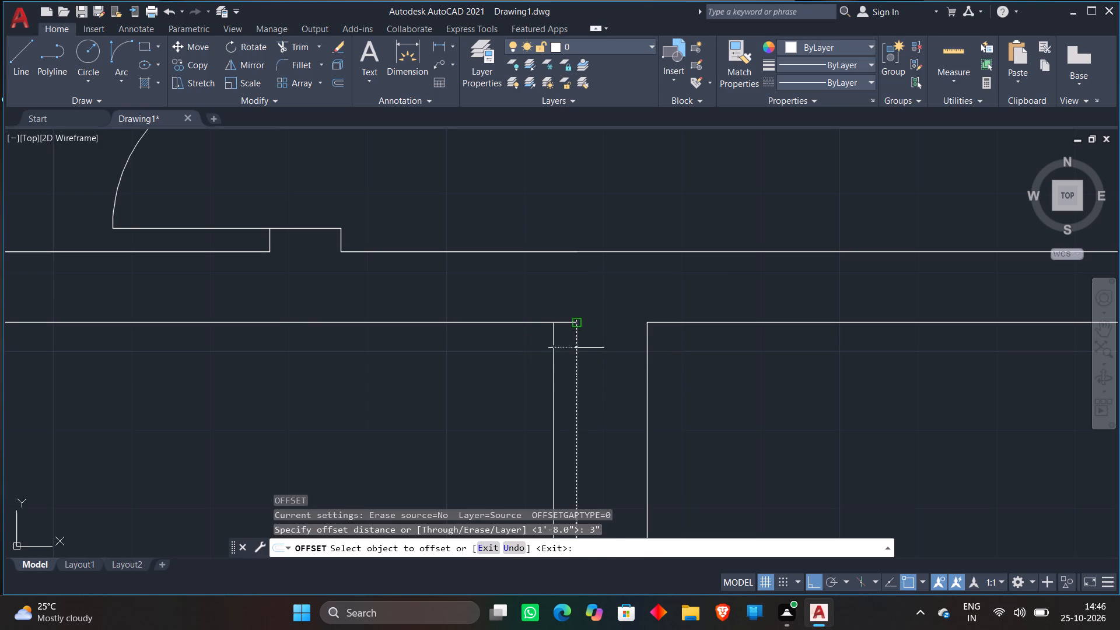
click(409, 381)
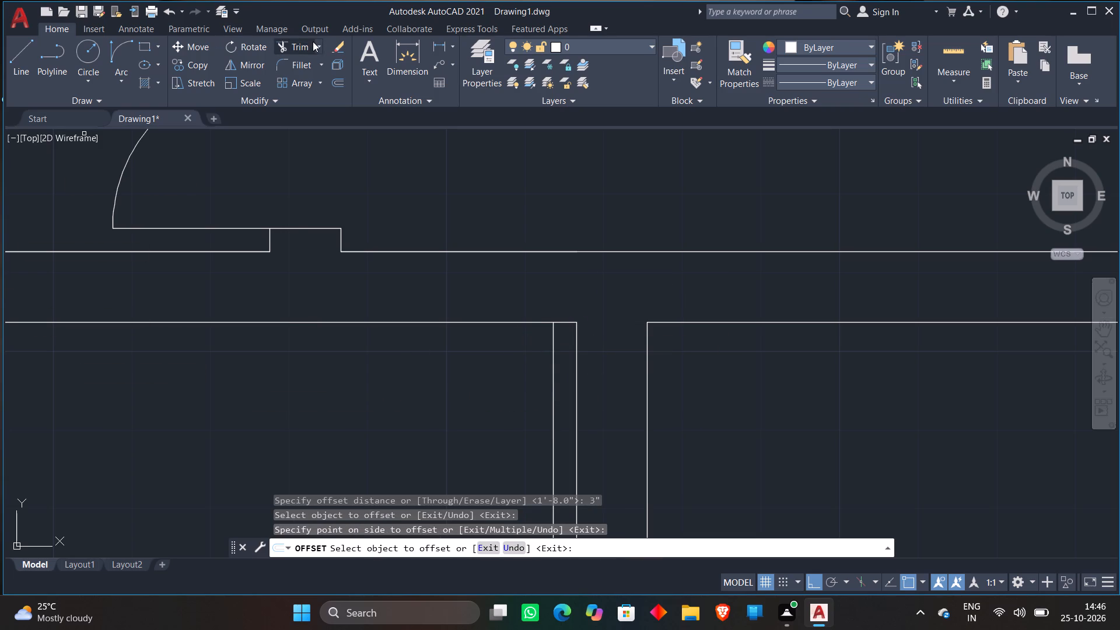
Extend the 3" offset line up through the room's top wall to its upper line.
click(321, 45)
click(302, 97)
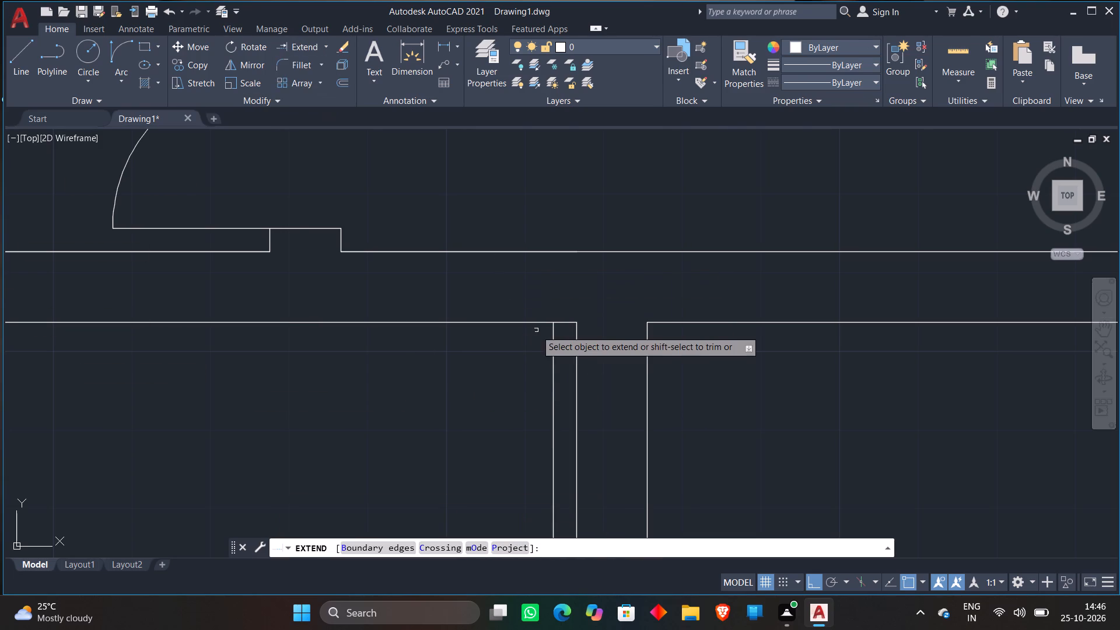
click(553, 340)
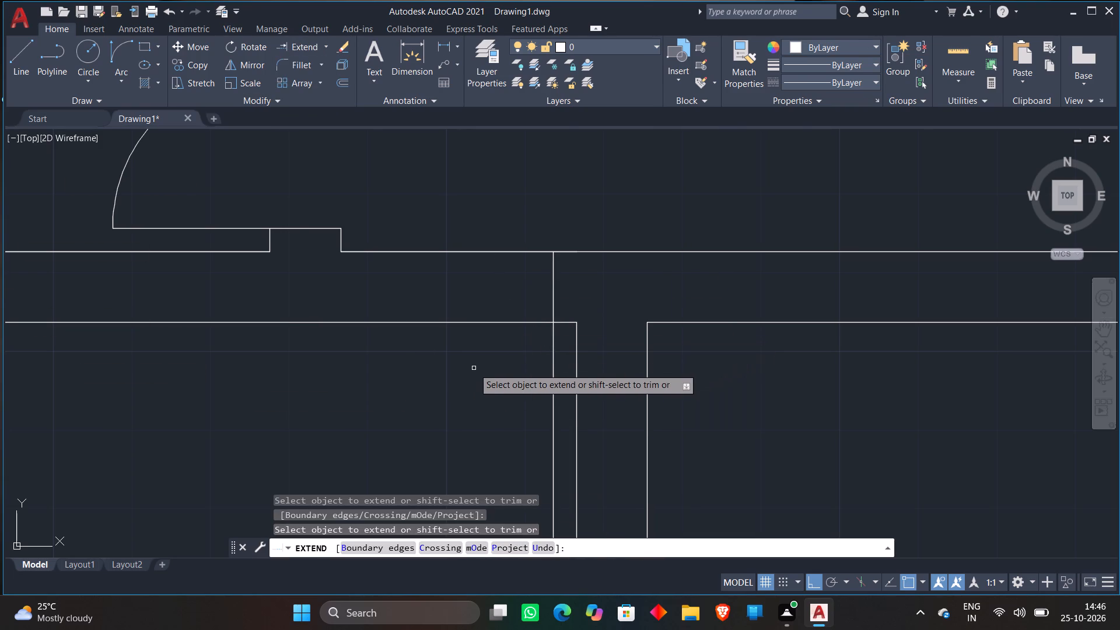
key(space)
Offset the 3" line 2' to the left and the top wall's lower line 2' down into the lower-left room.
text(O)
key(Return)
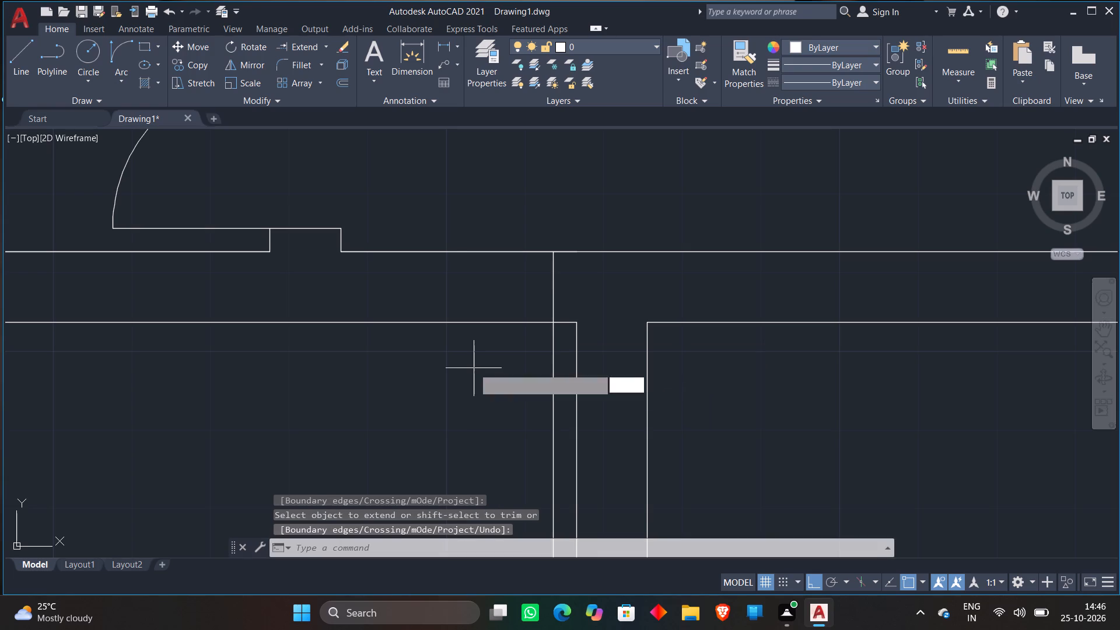
text(2')
key(Return)
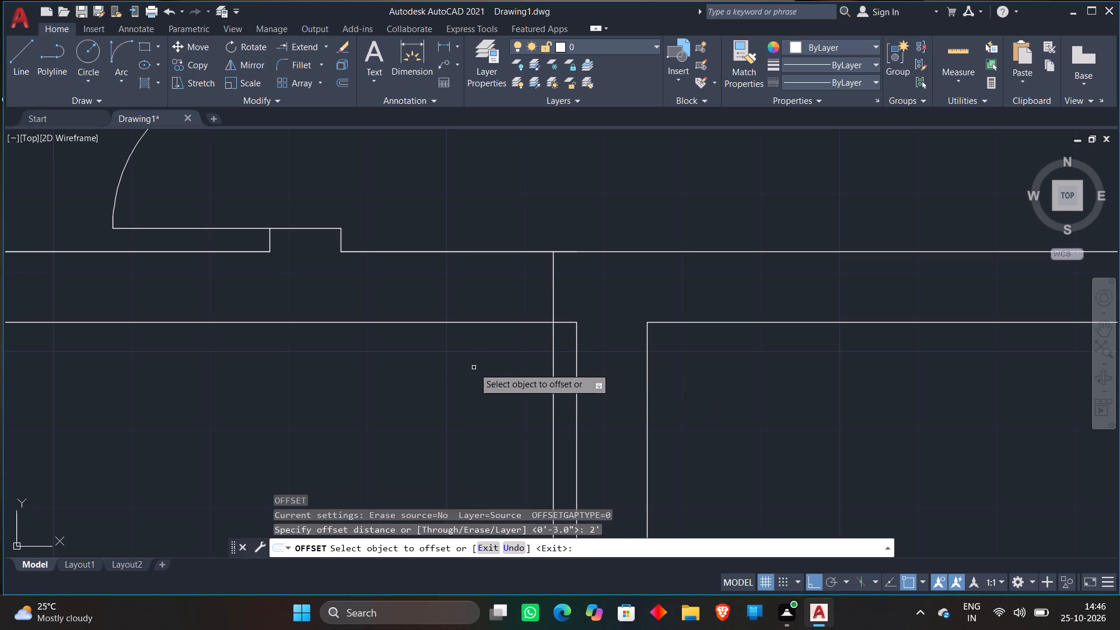
scroll(473, 363, down, 2)
scroll(510, 373, up, 2)
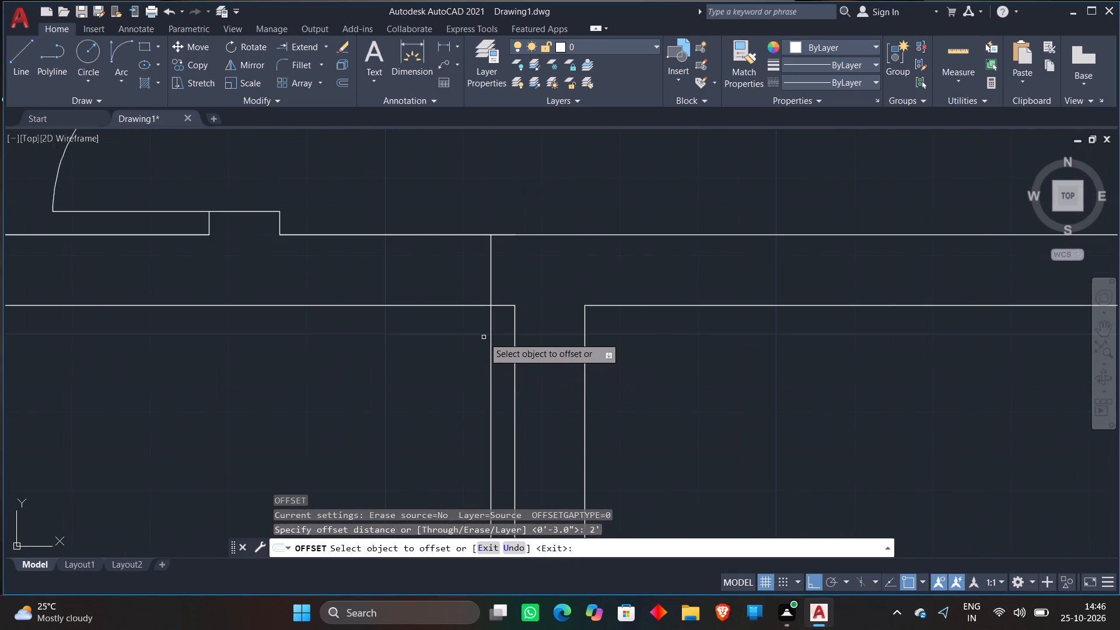
click(490, 335)
click(282, 339)
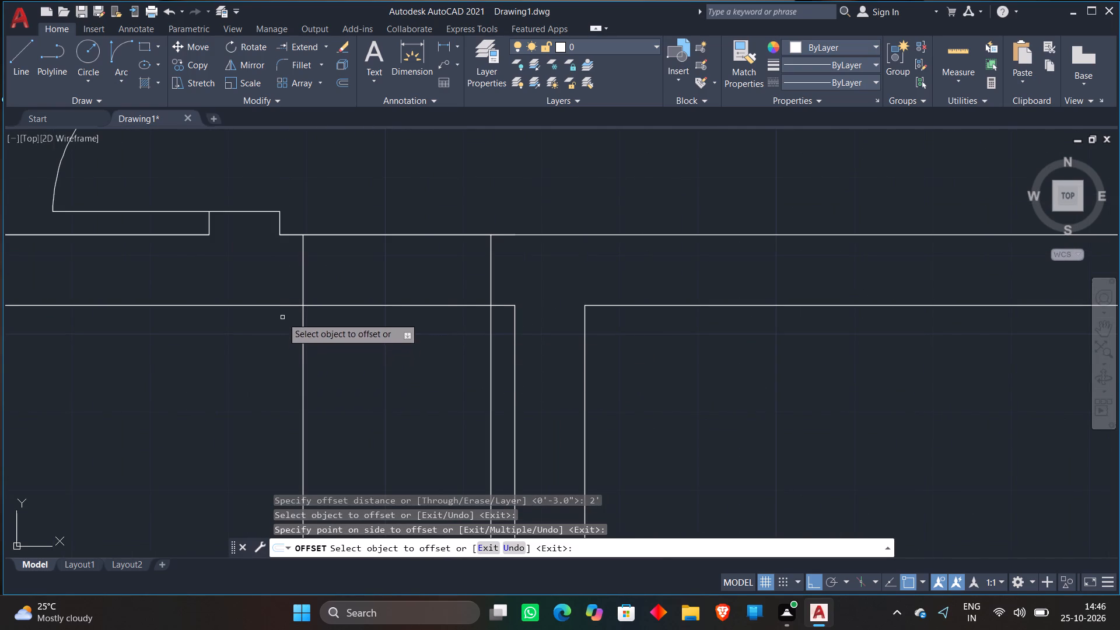
click(288, 304)
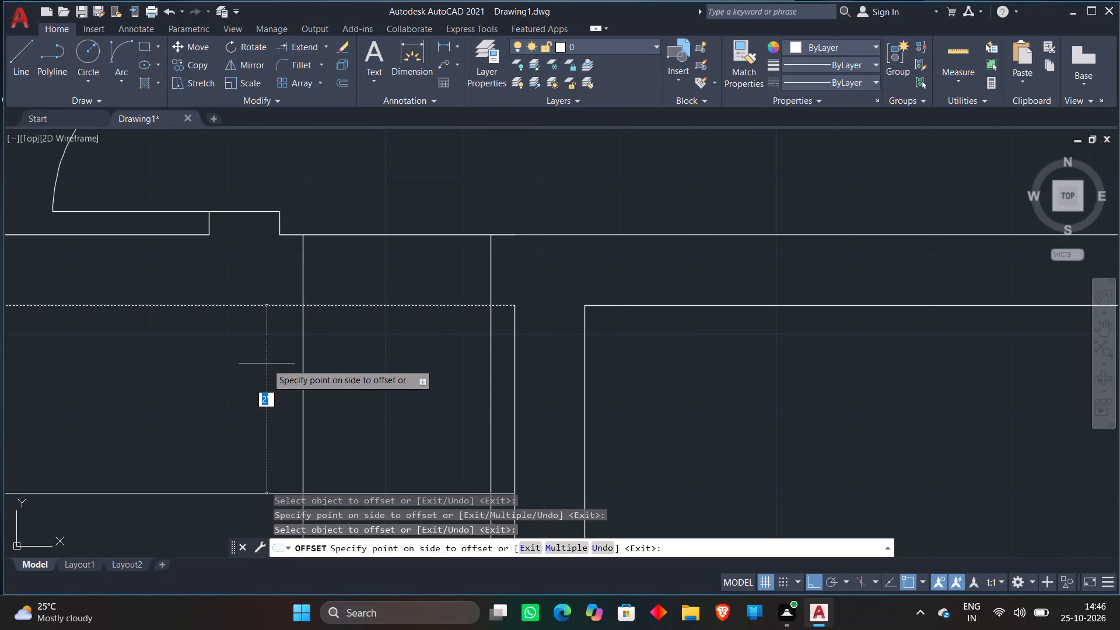
click(267, 363)
Draw the door swing arc from the 2' vertical line at the wall's lower face to the 3" line's crossing with the lower 2' line.
scroll(266, 363, down, 2)
middle_drag(257, 381, 298, 289)
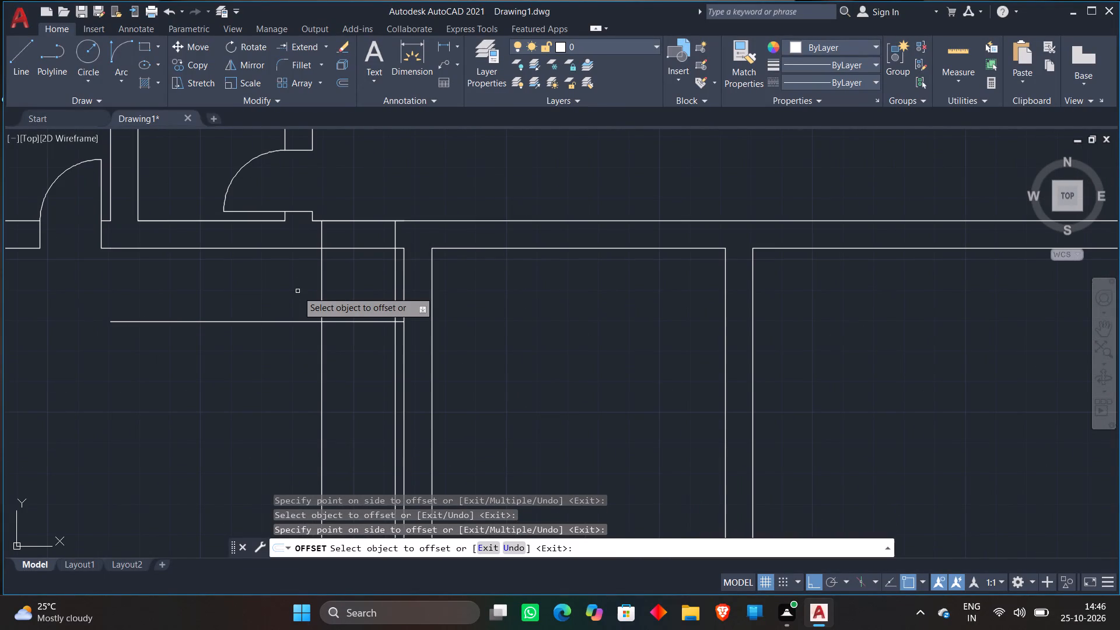
scroll(297, 291, down, 2)
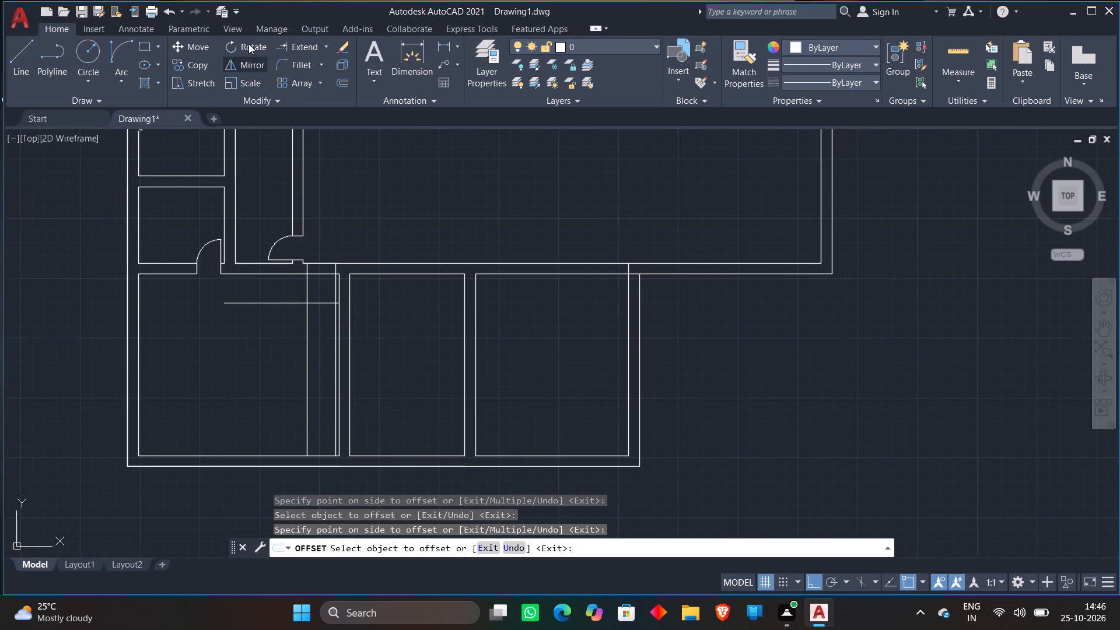
click(116, 52)
scroll(303, 303, up, 3)
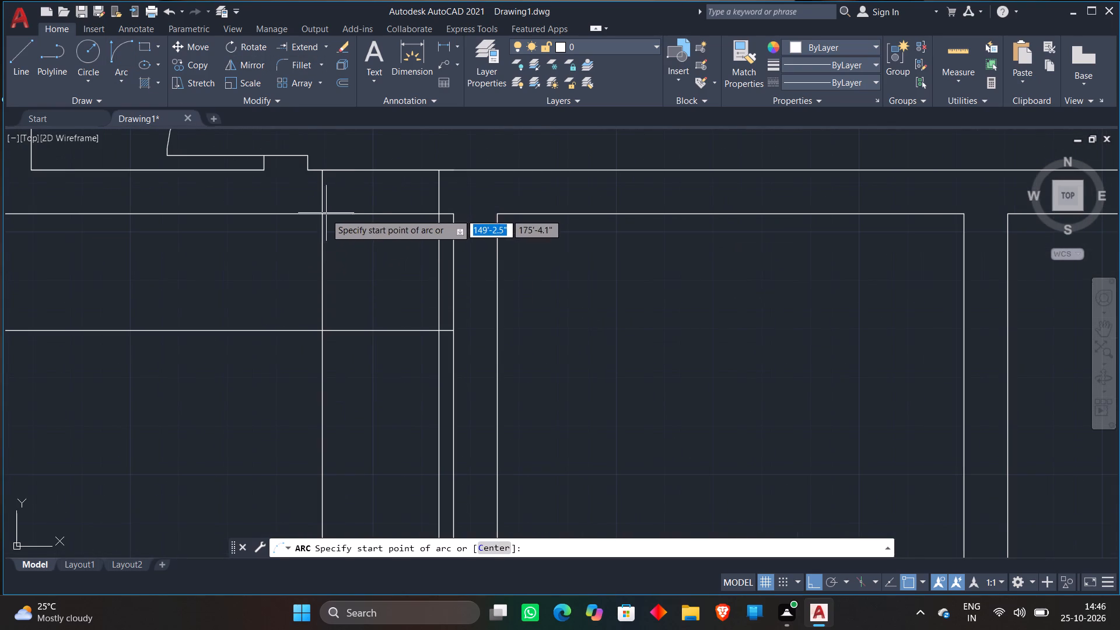
click(324, 218)
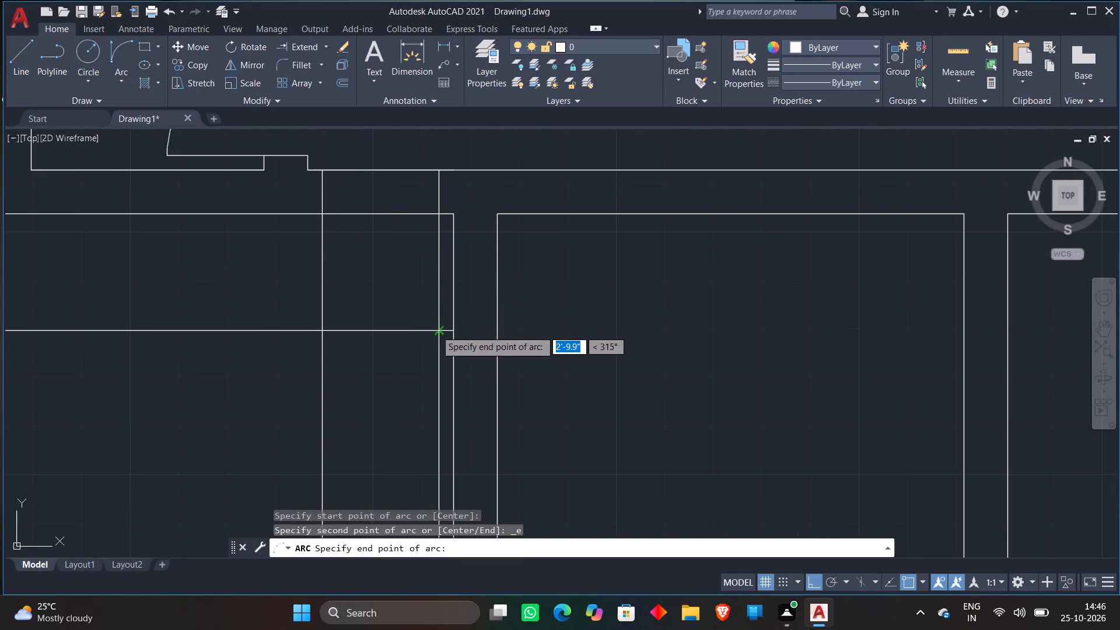
click(436, 330)
click(307, 358)
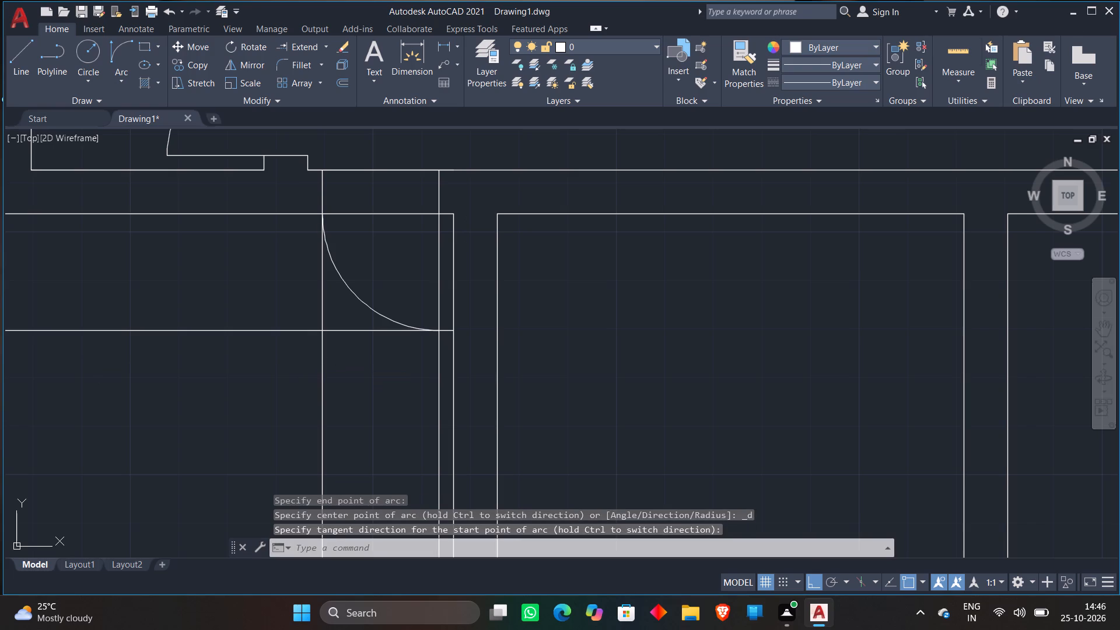
Trim the 2' and 3" guide lines around the lower-left room's new door, leaving the swing arc and the door leaf line.
click(323, 47)
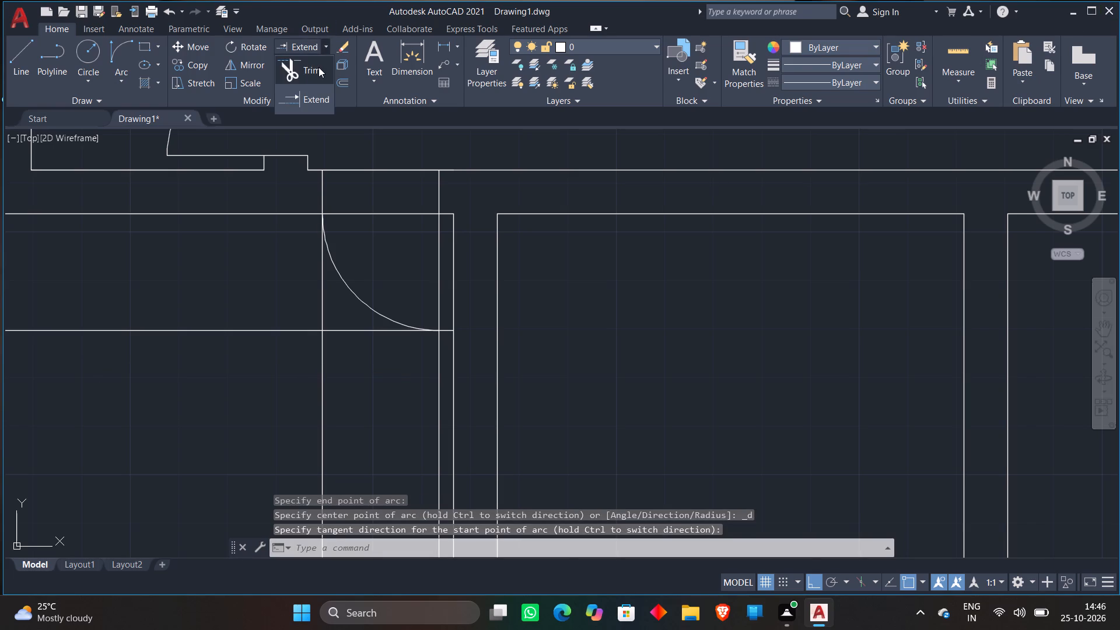
click(318, 67)
scroll(254, 300, down, 2)
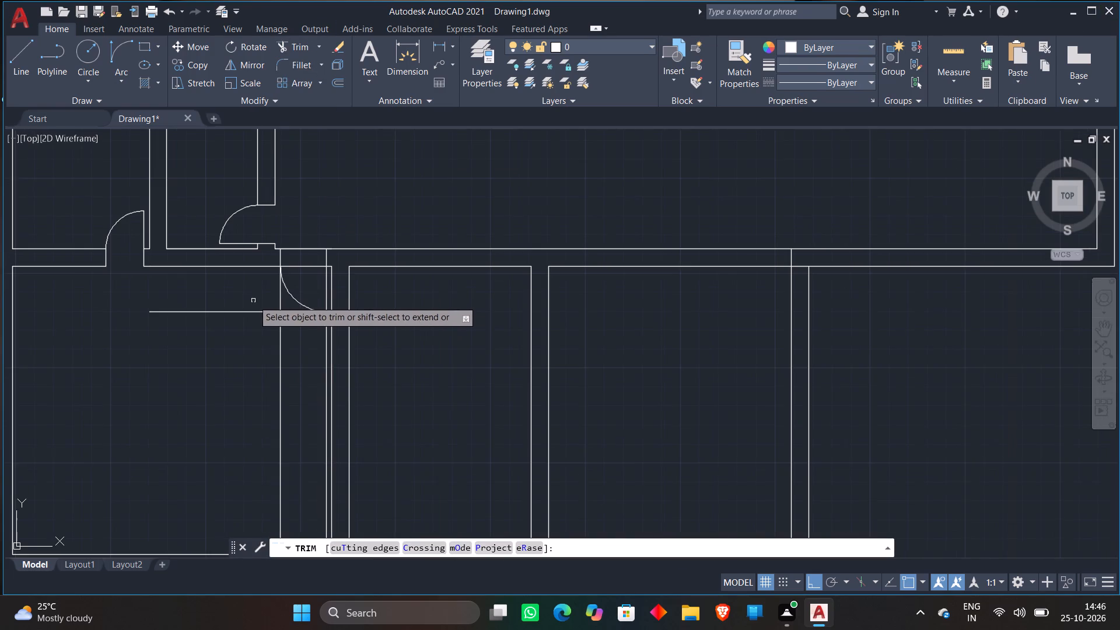
middle_drag(253, 300, 286, 241)
click(267, 244)
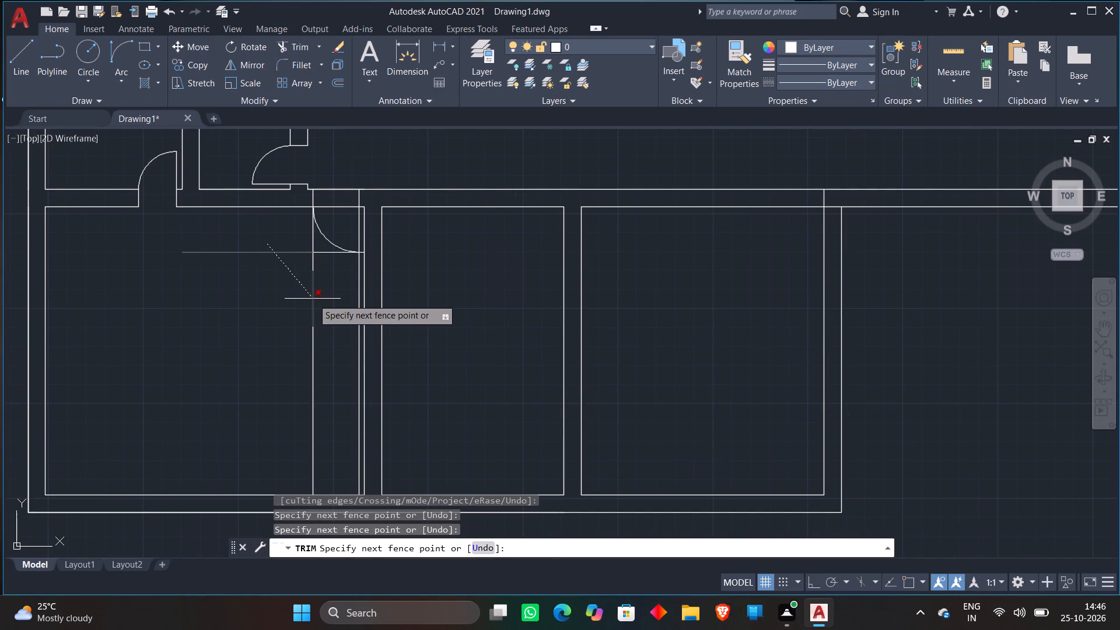
click(317, 303)
scroll(352, 260, up, 3)
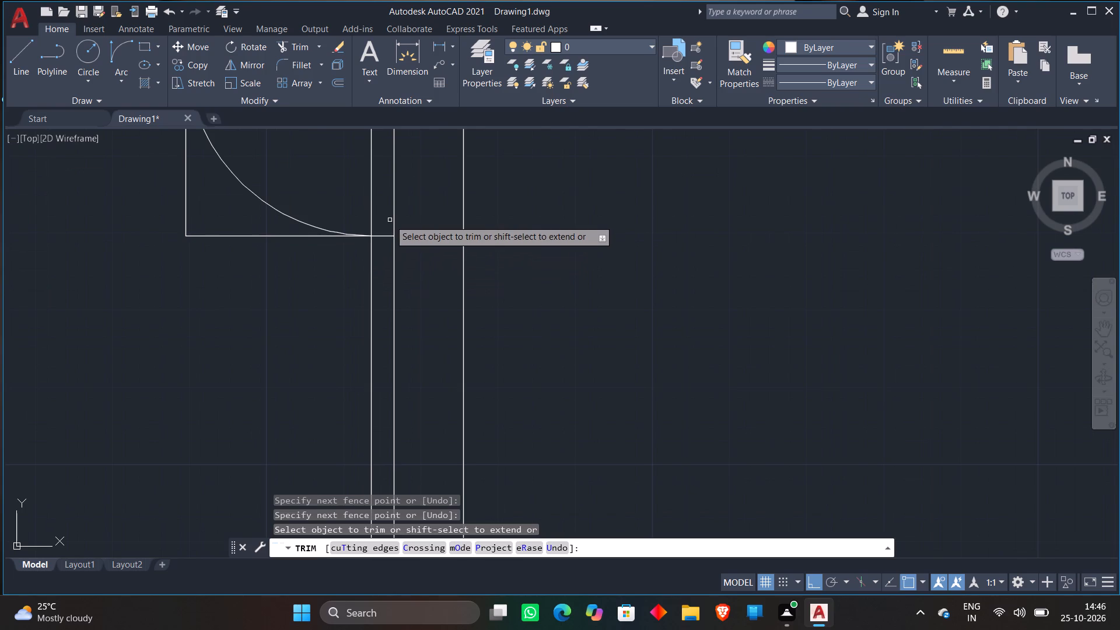
click(390, 220)
click(345, 282)
click(164, 167)
click(222, 264)
scroll(223, 264, down, 2)
middle_drag(223, 264, 219, 357)
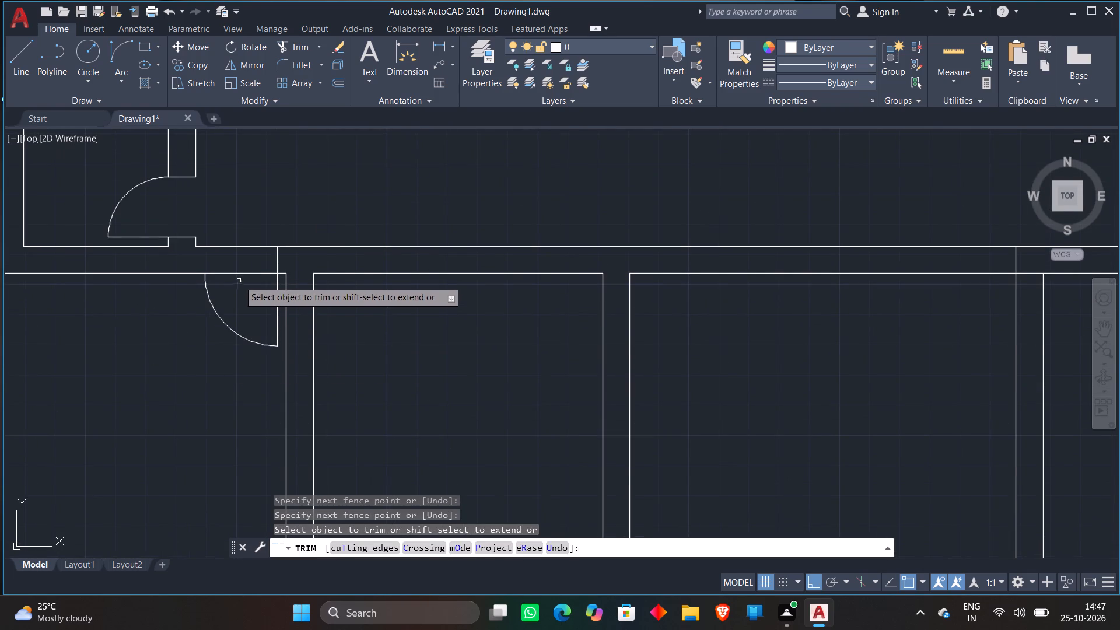
click(239, 281)
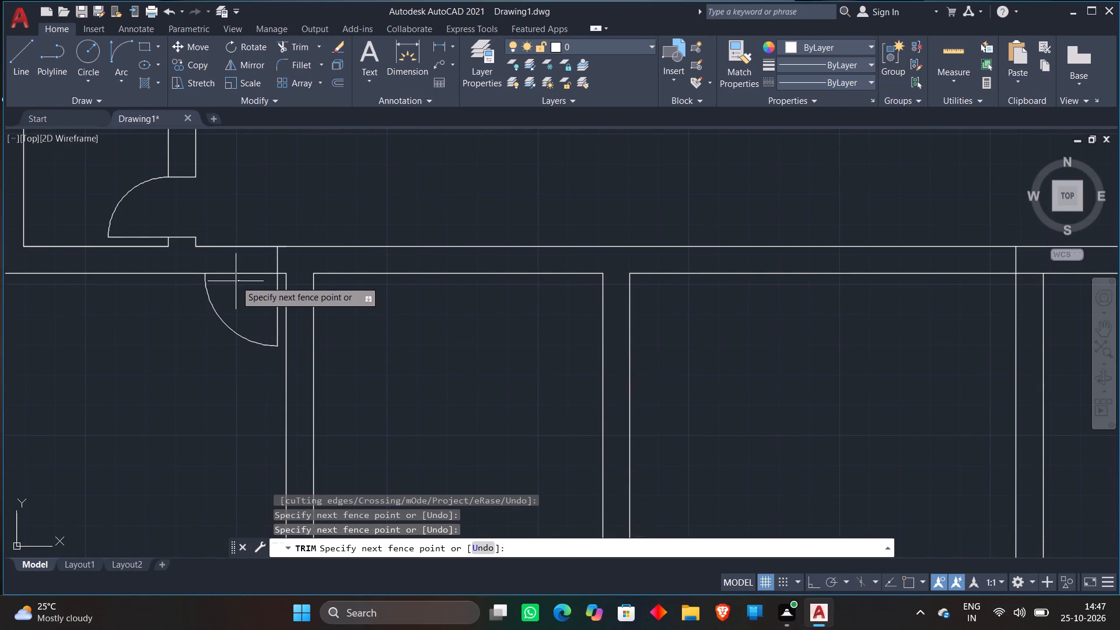
key(Escape)
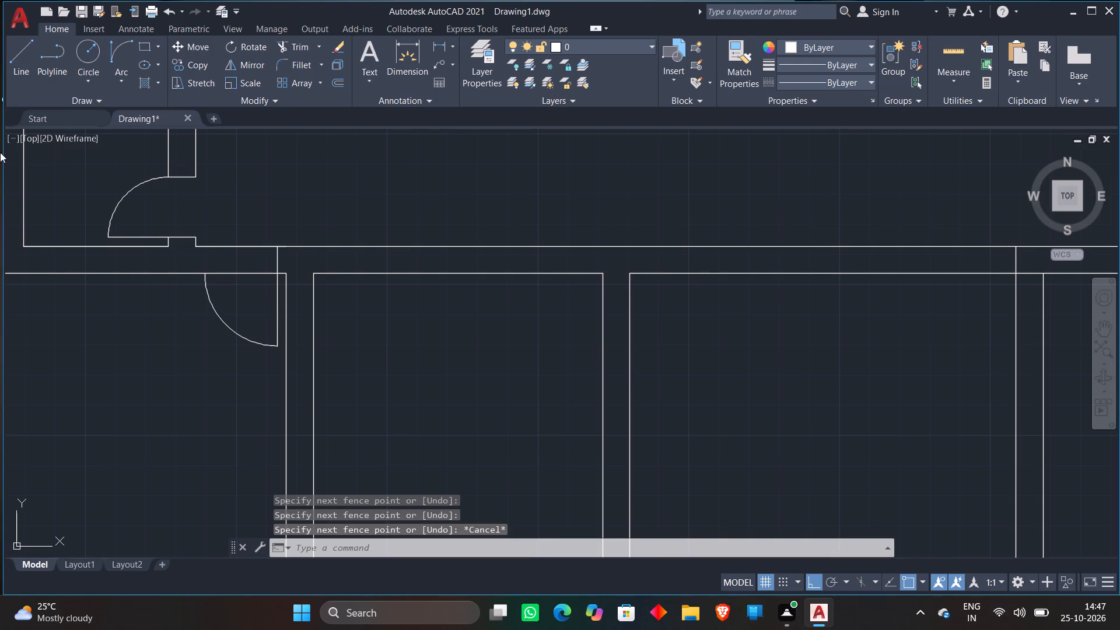
Draw a vertical jamb line from the swing arc's upper end up through the wall, slightly past its upper line.
click(10, 55)
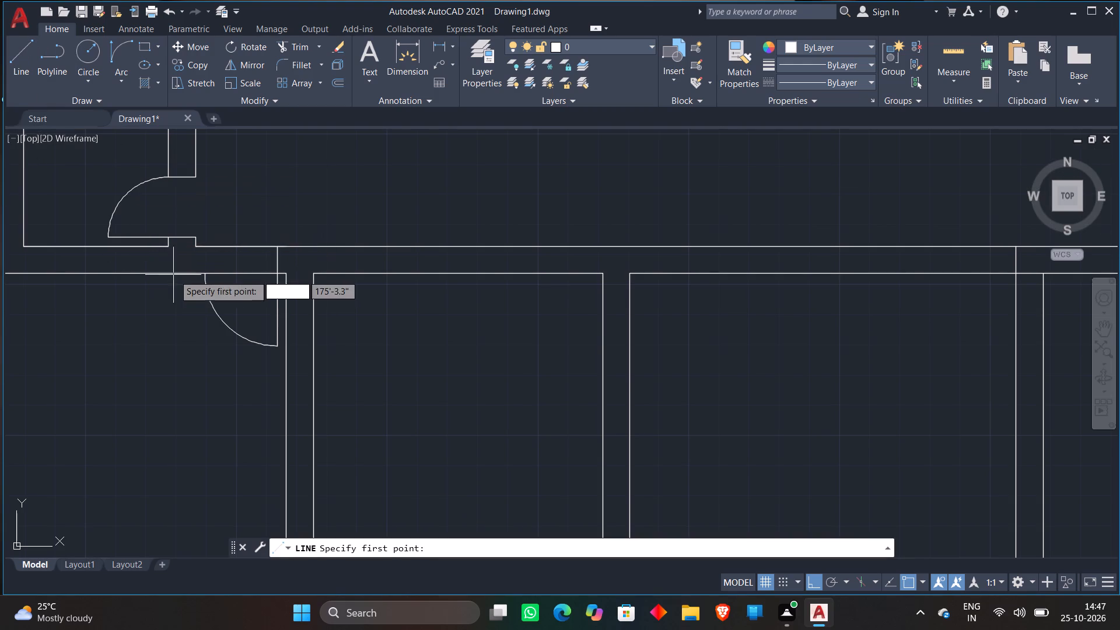
scroll(174, 275, up, 3)
click(293, 276)
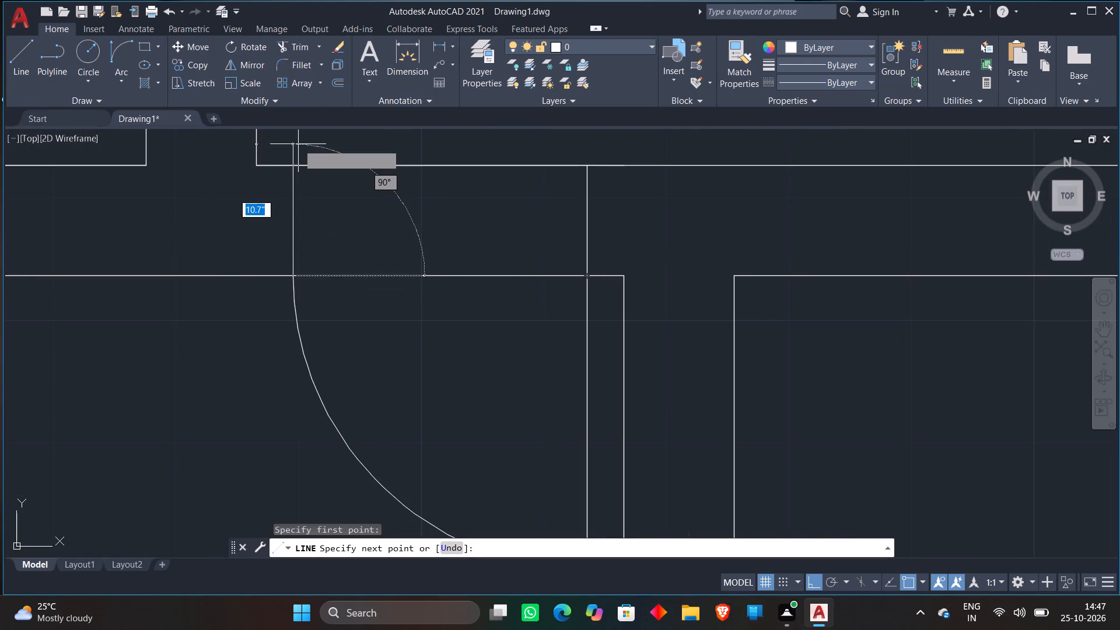
click(298, 138)
key(space)
Trim the jamb line's overshoot above the wall and both wall lines across the lower-left room's door opening.
scroll(313, 171, down, 1)
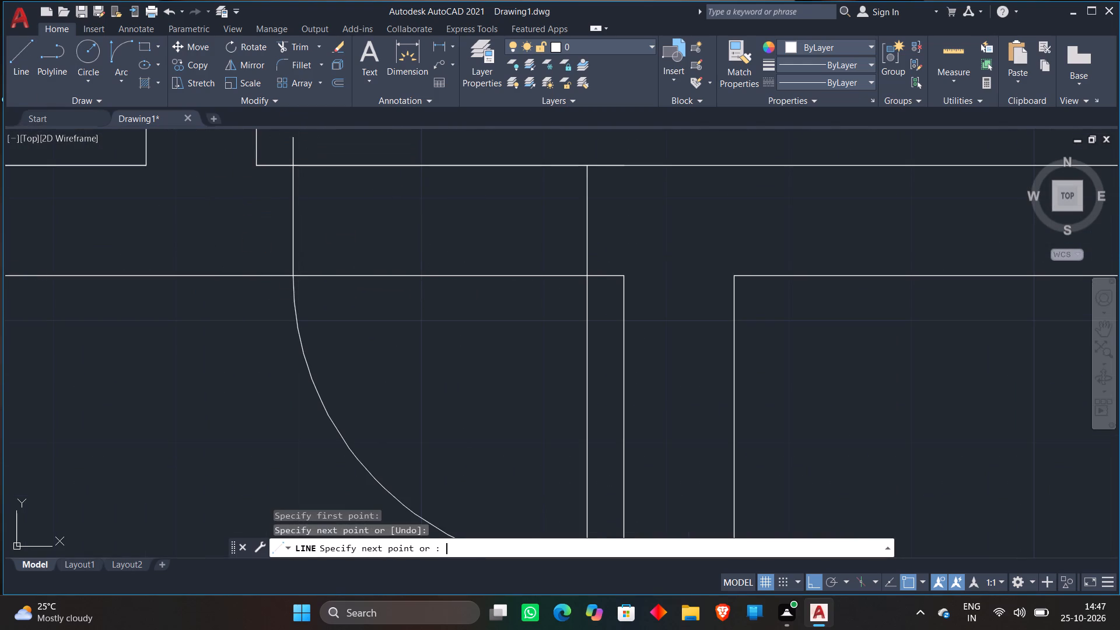
scroll(0, 209, down, 1)
scroll(239, 267, down, 1)
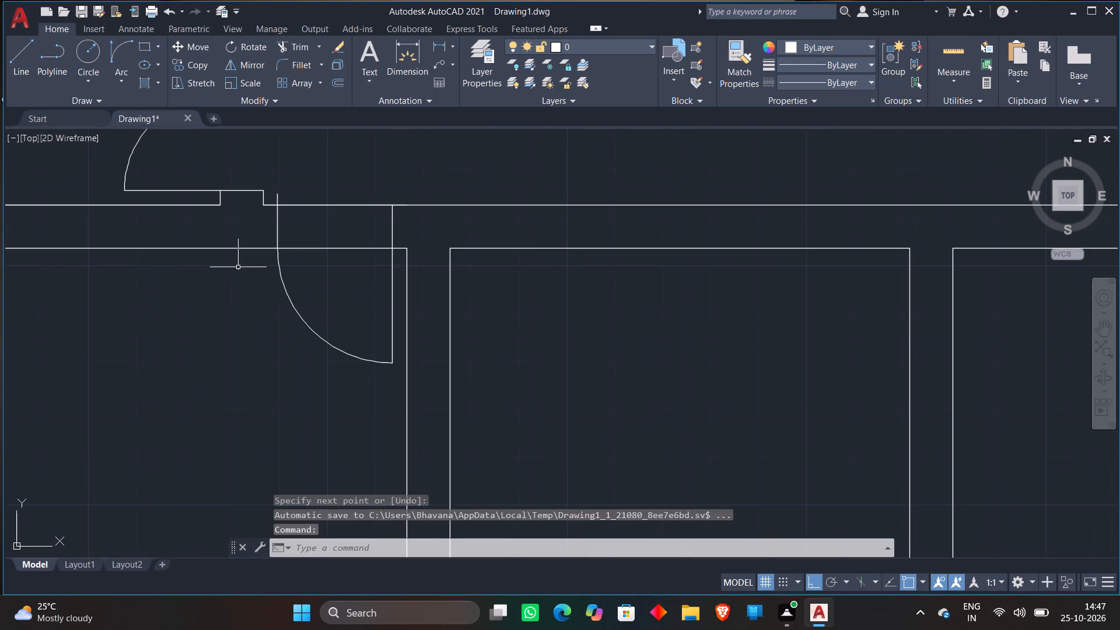
middle_drag(238, 267, 233, 328)
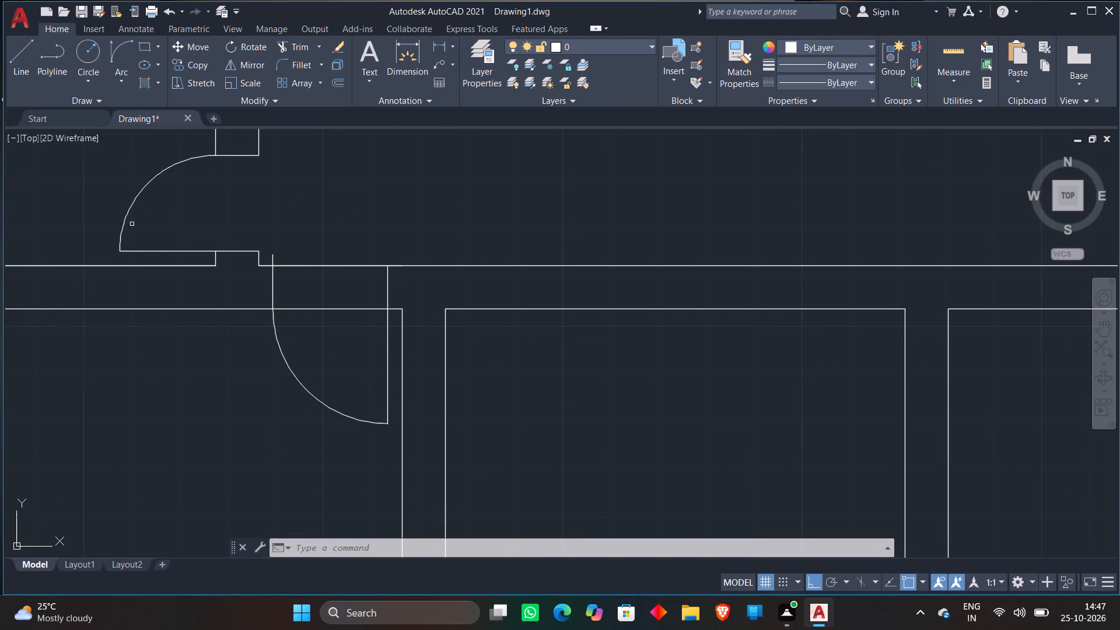
click(276, 43)
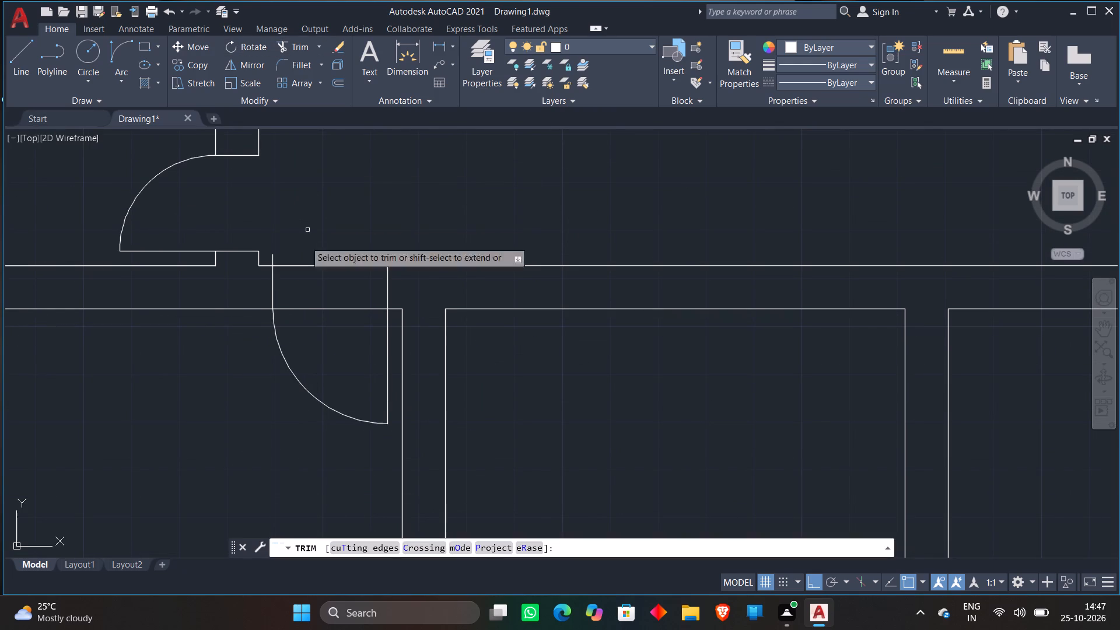
scroll(281, 266, up, 2)
click(236, 242)
click(313, 240)
click(392, 225)
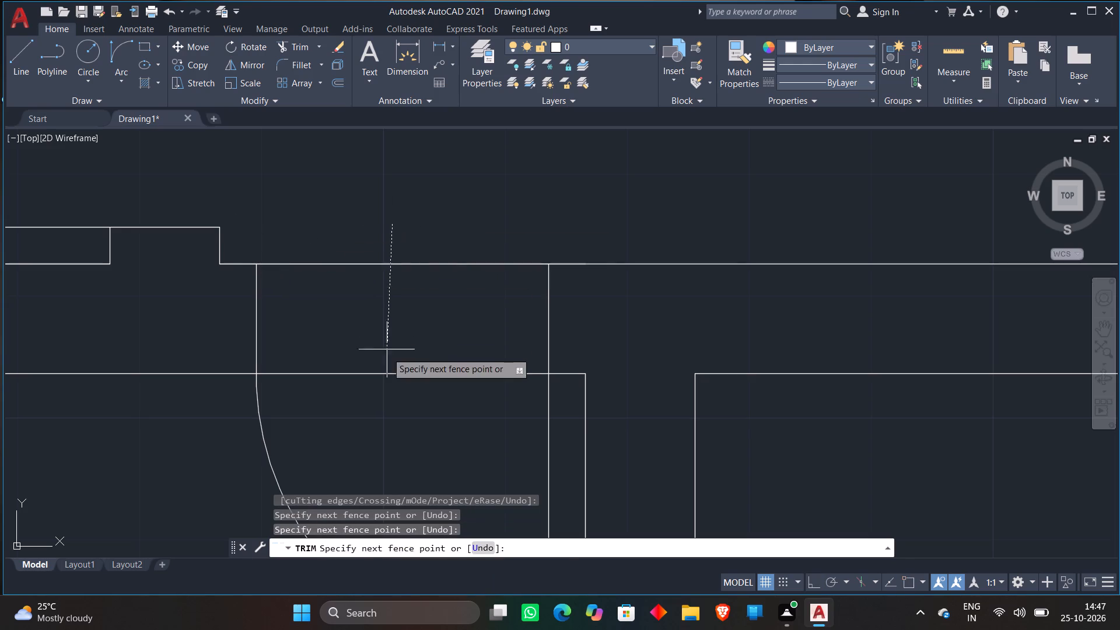
click(376, 380)
key(space)
Offset the left inner wall line of the lower-middle room 3" into the room.
scroll(542, 246, down, 3)
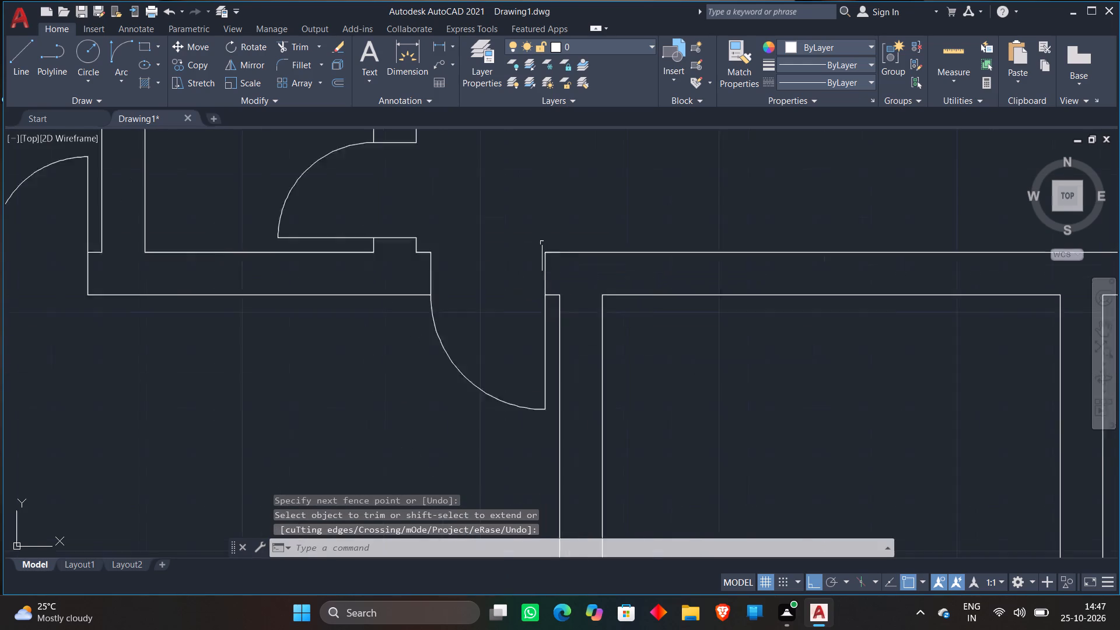
scroll(543, 237, down, 2)
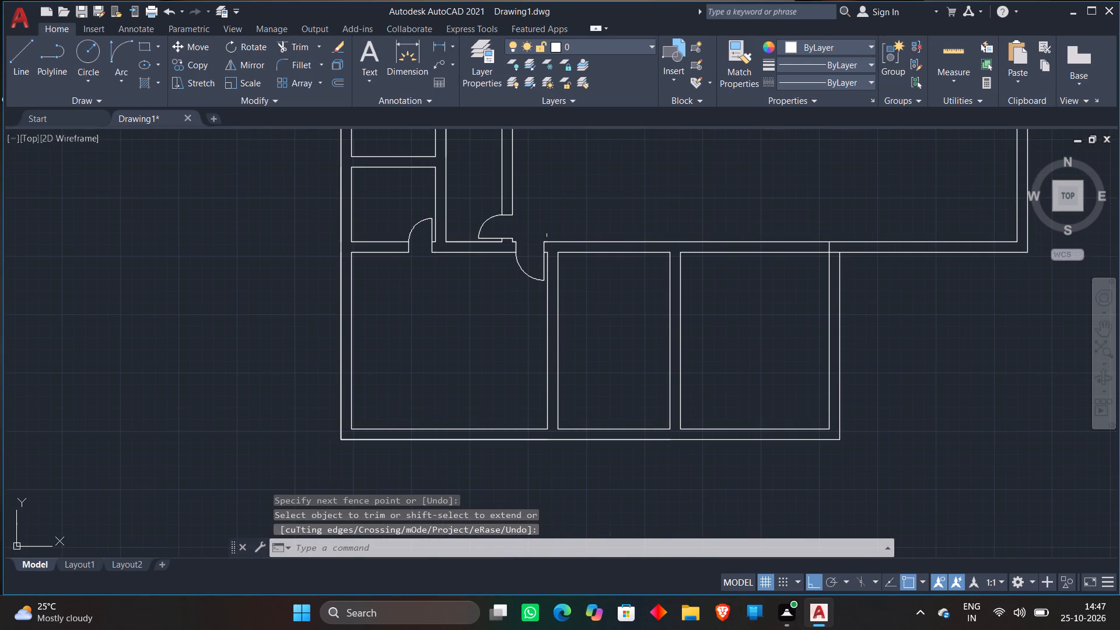
scroll(548, 235, down, 1)
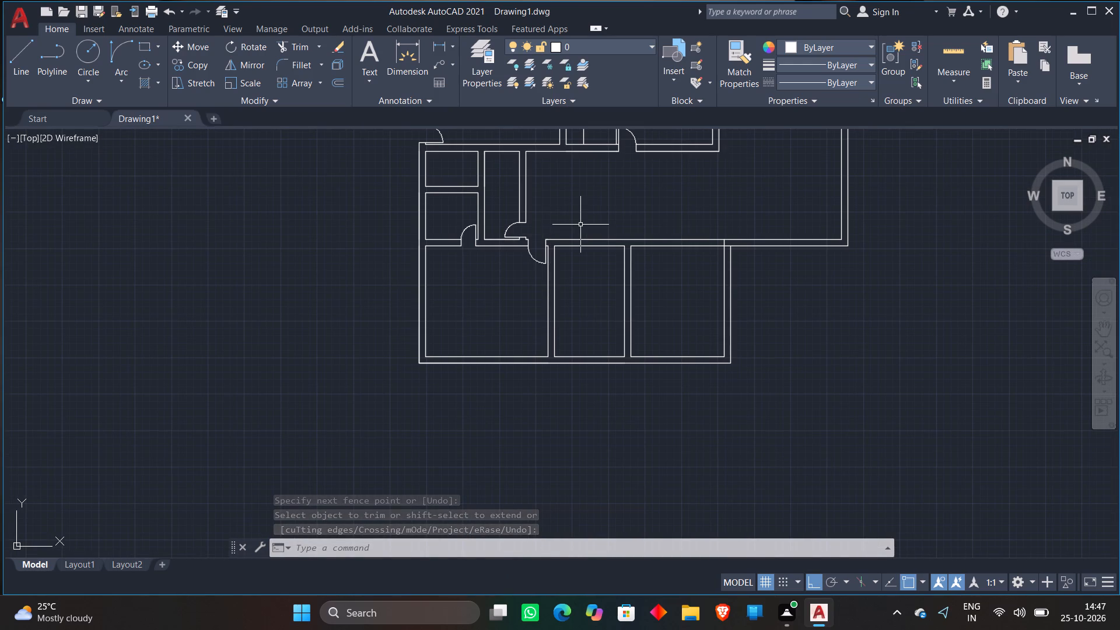
middle_drag(580, 225, 500, 232)
scroll(484, 247, up, 2)
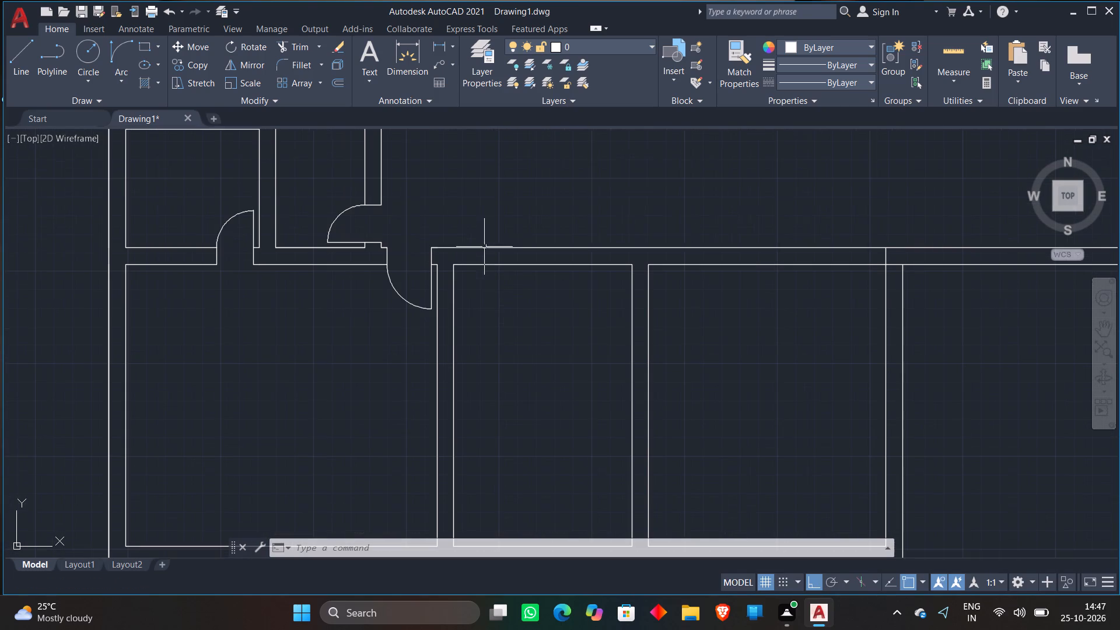
key(o)
key(Return)
text(3")
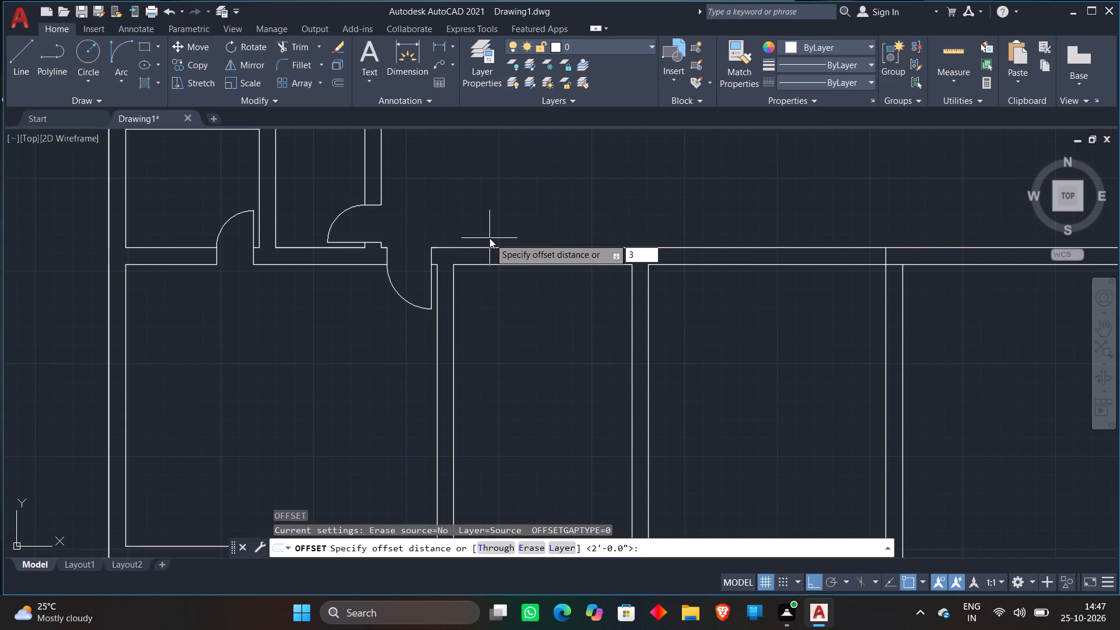
key(Return)
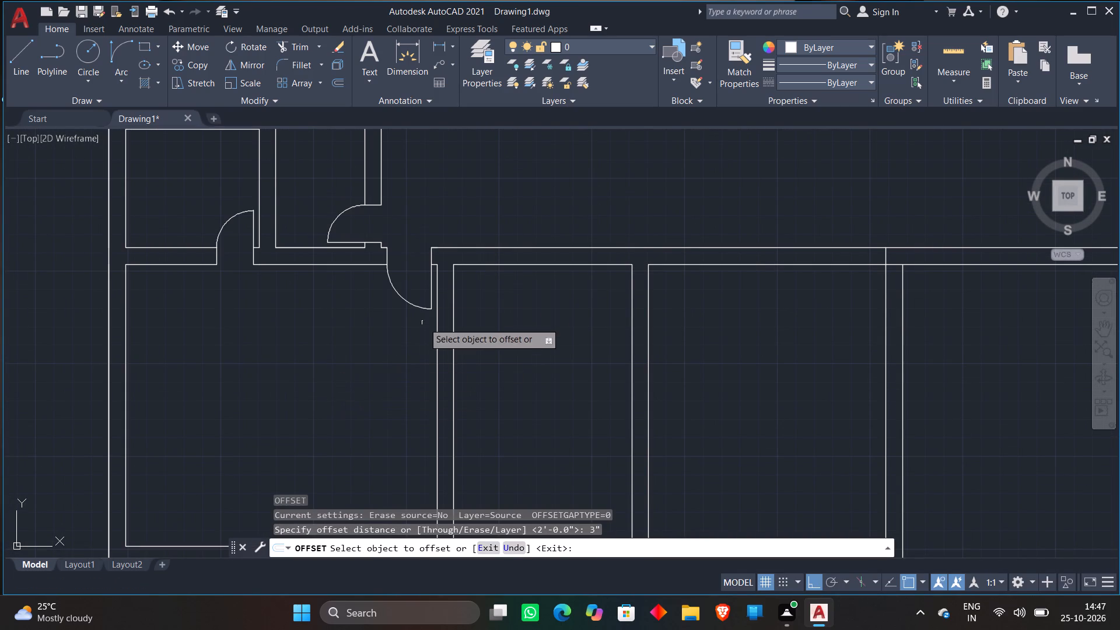
click(454, 289)
click(499, 286)
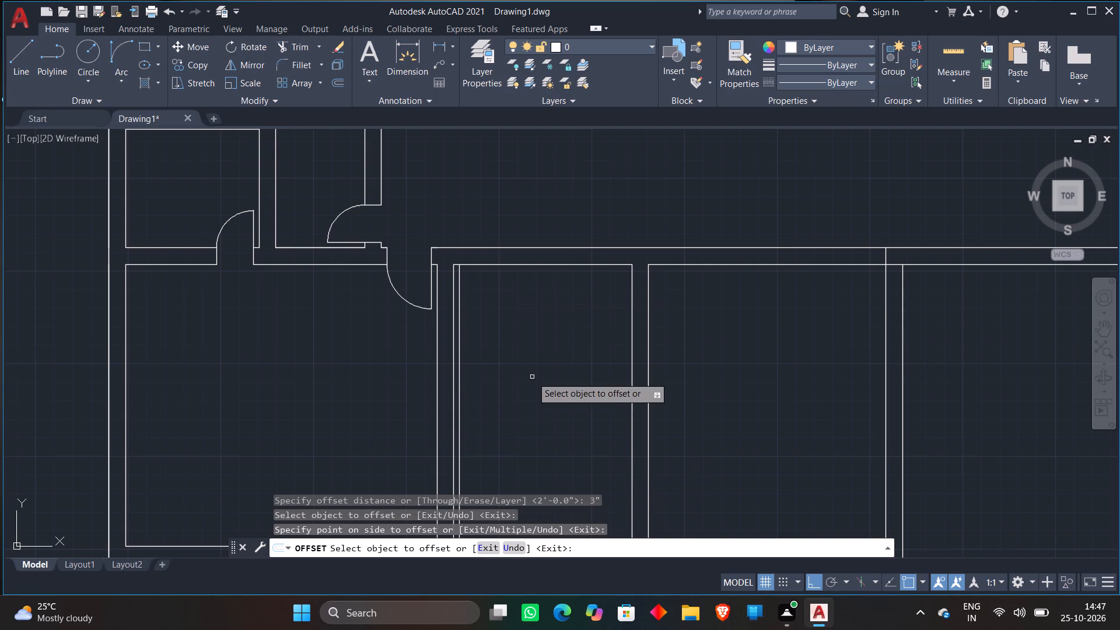
key(space)
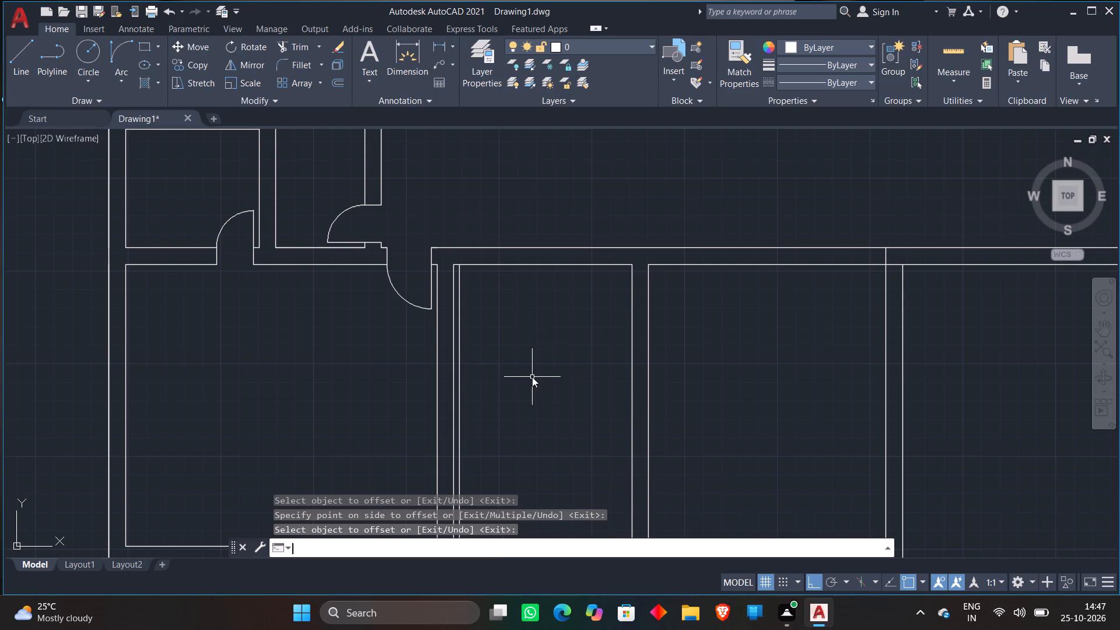
Extend the lower-middle room's 3" offset line up through the top wall to its upper line.
key(e)
text(X)
key(space)
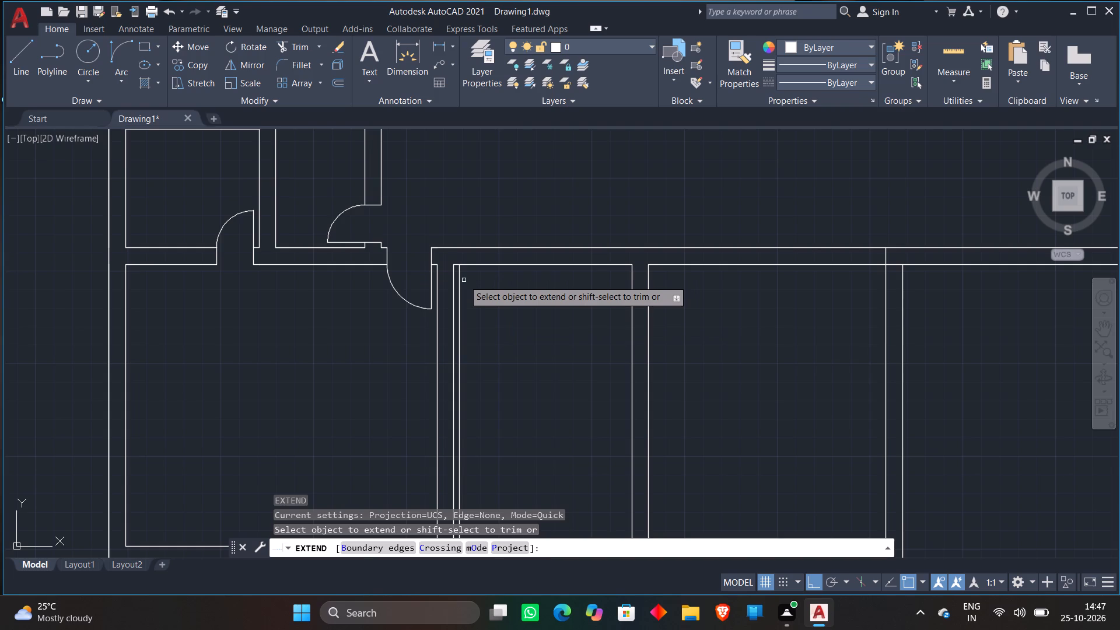
scroll(463, 281, up, 1)
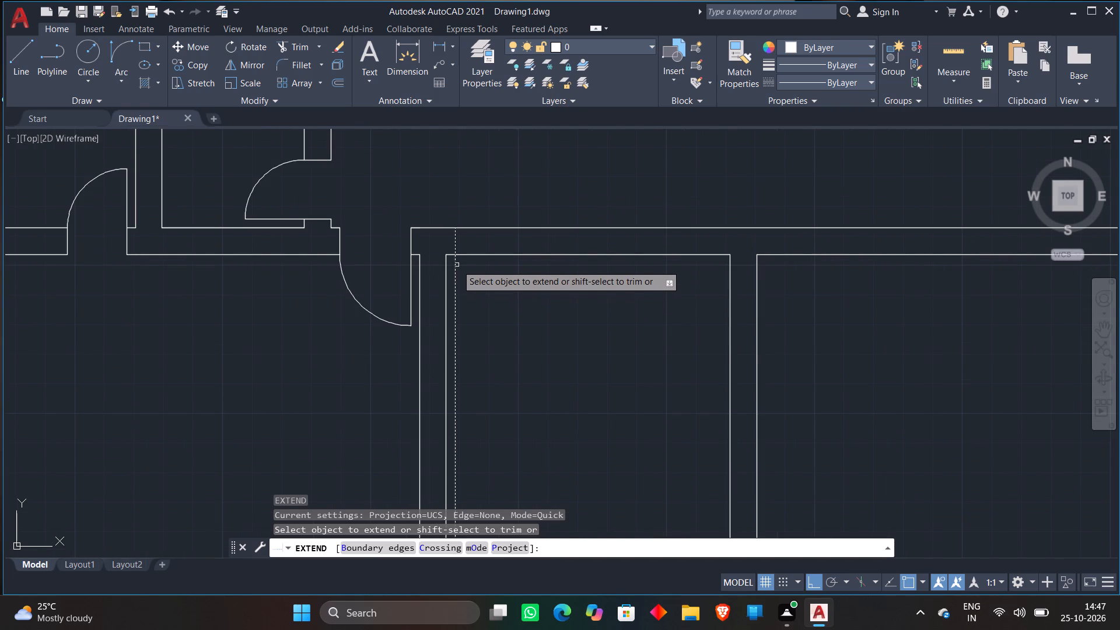
click(457, 265)
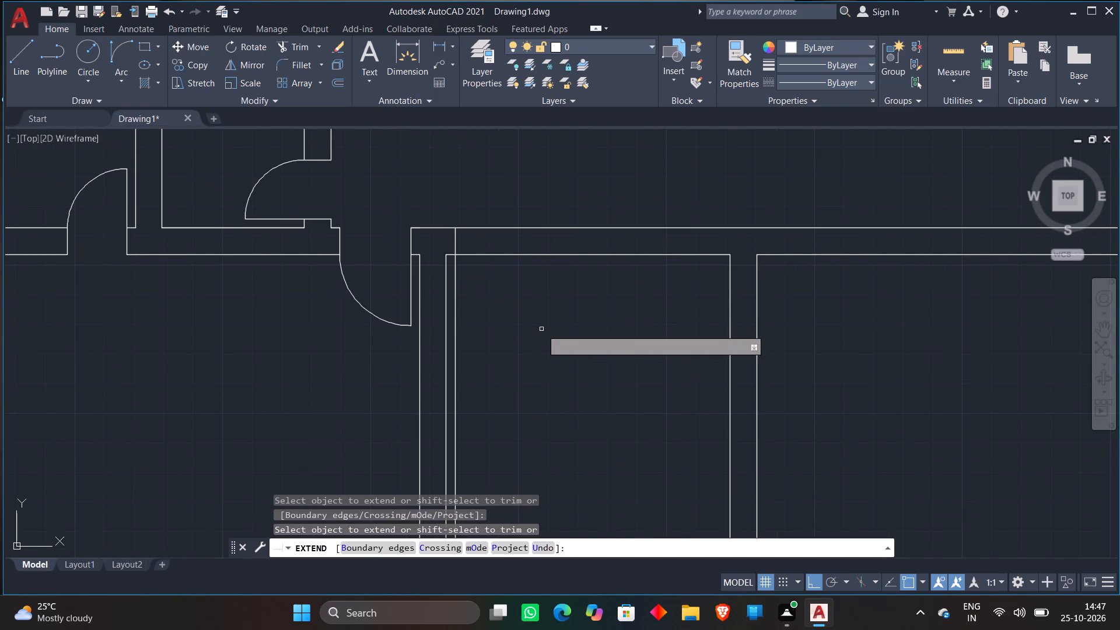
scroll(541, 329, down, 1)
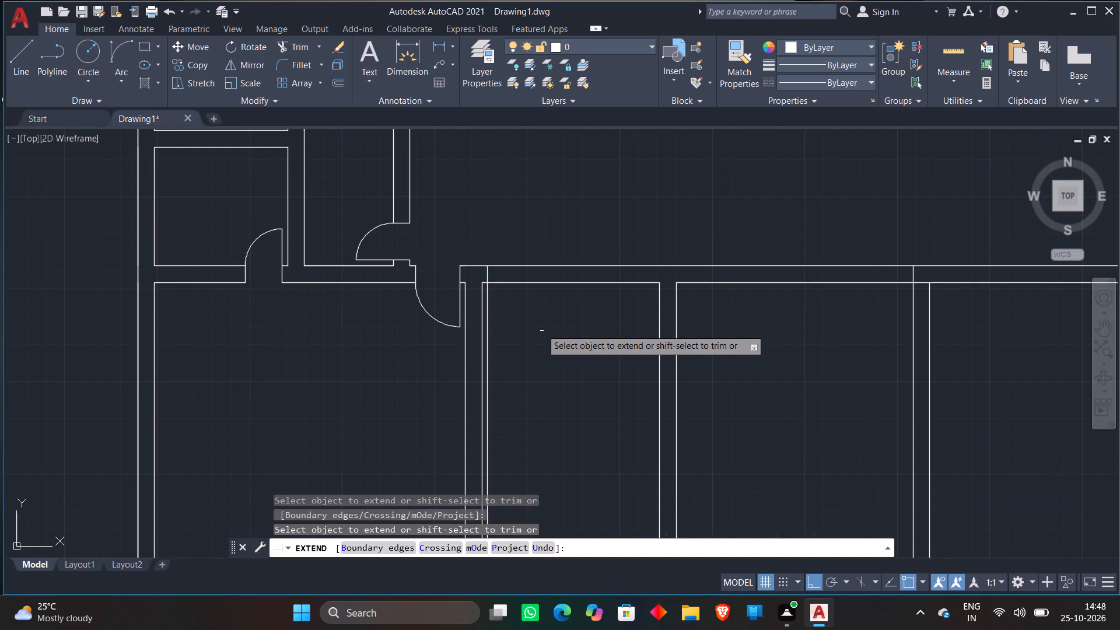
key(space)
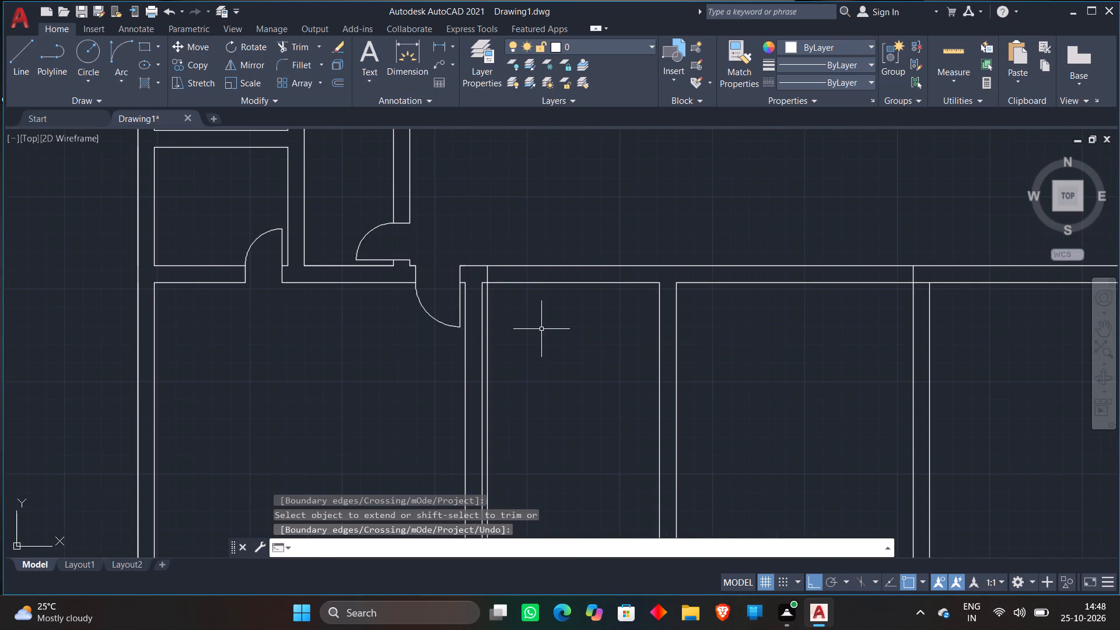
Offset the lower-middle room's 3" offset line 2' further into the room to mark the door width.
key(o)
key(Return)
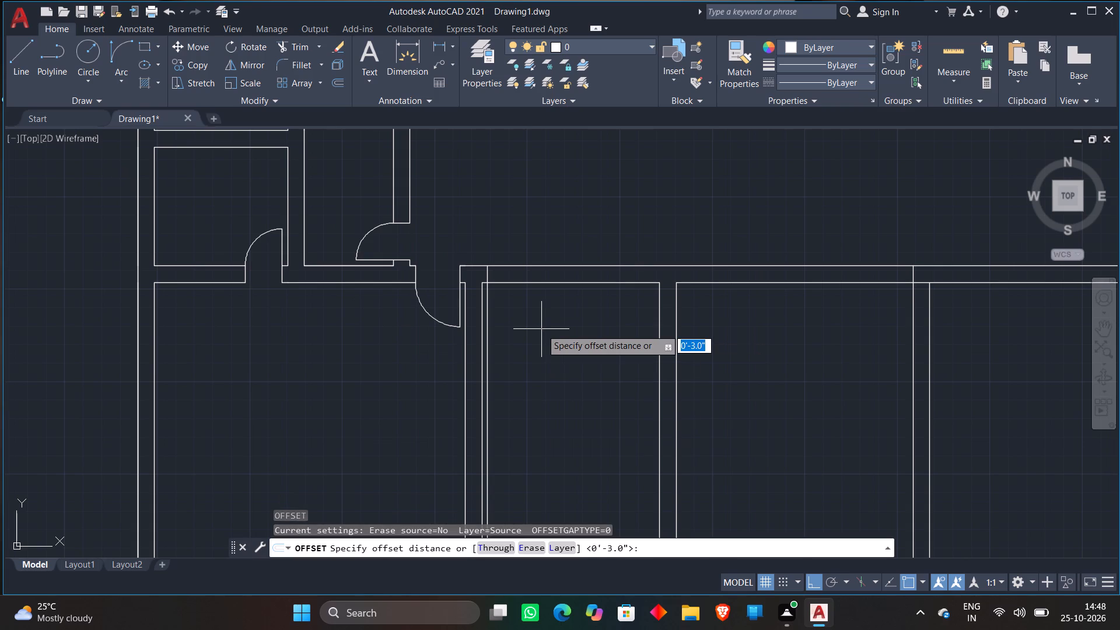
text(2')
key(Return)
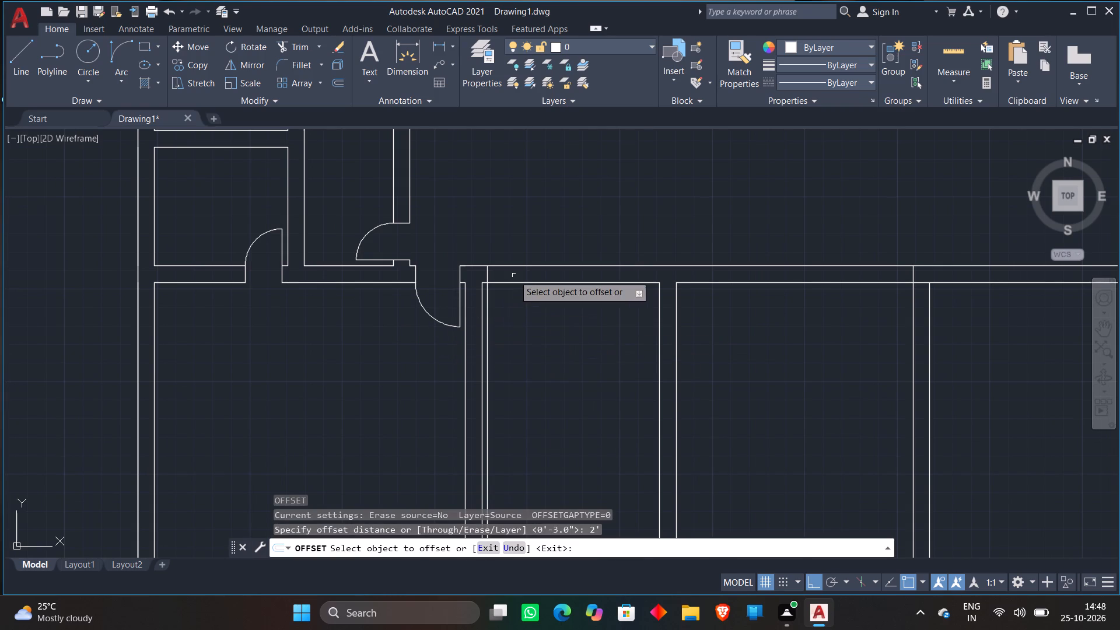
scroll(514, 275, up, 2)
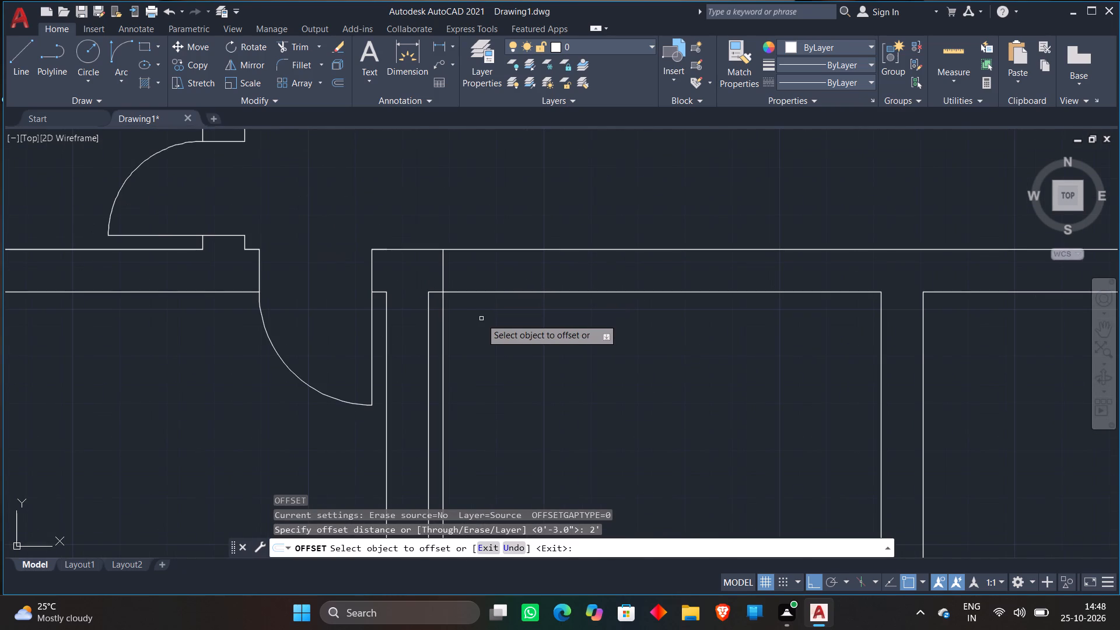
scroll(475, 302, up, 2)
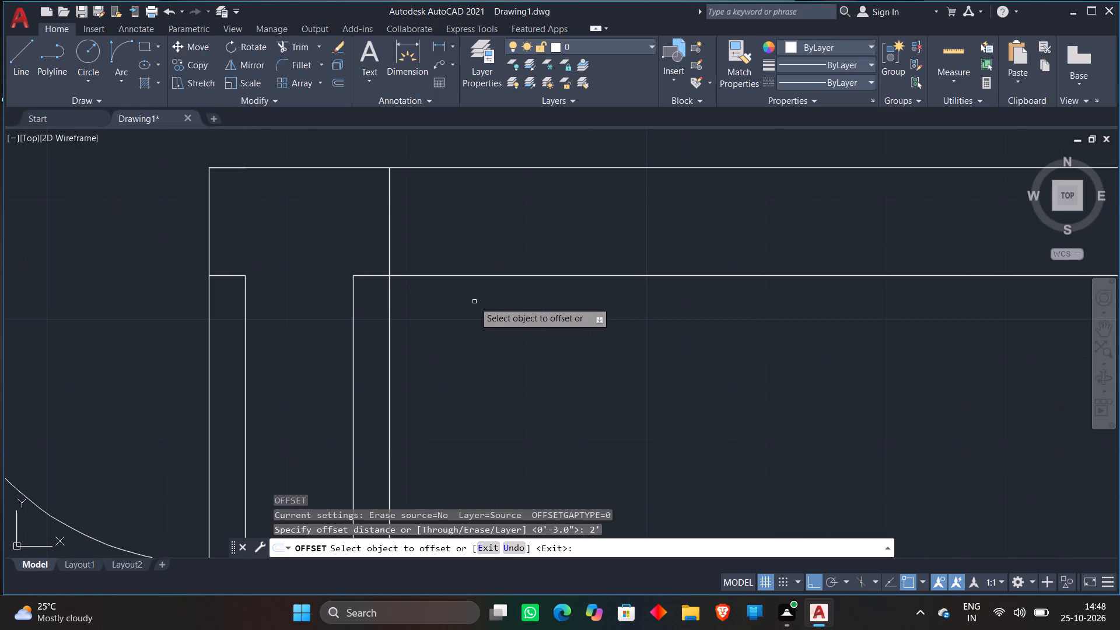
click(387, 338)
scroll(631, 337, down, 3)
click(715, 343)
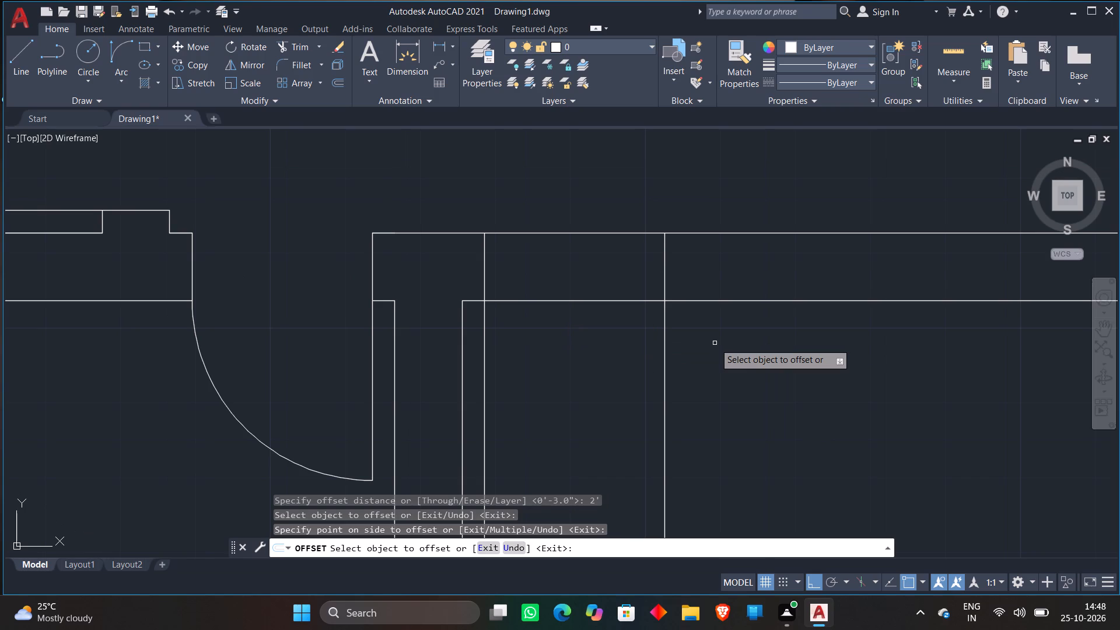
Offset the lower-middle room's top inner wall line 2' down into the room.
scroll(715, 343, down, 1)
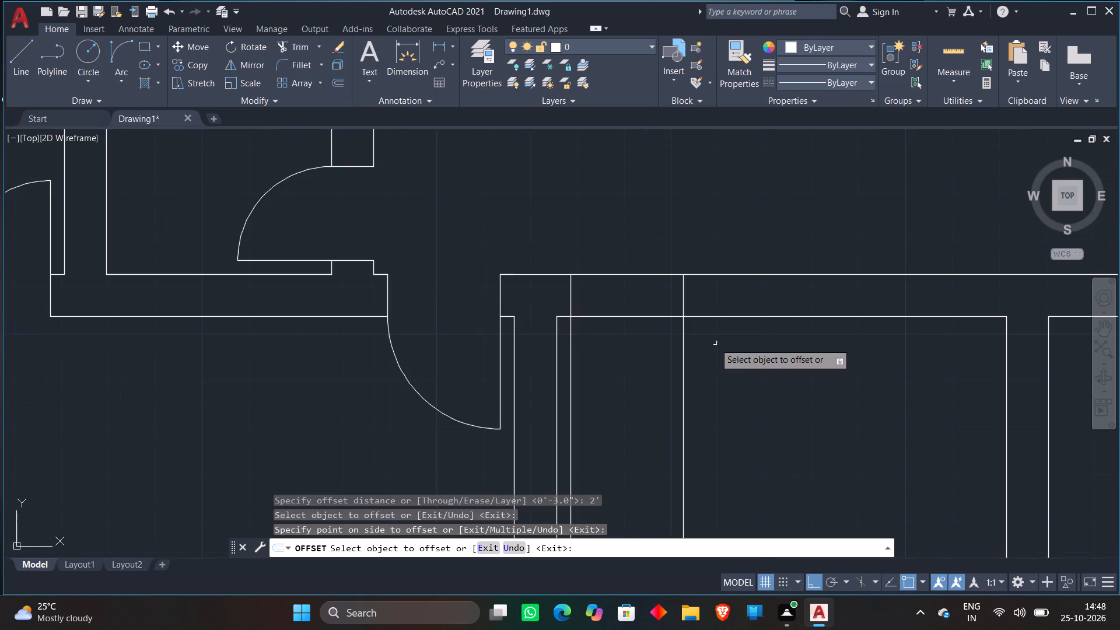
scroll(715, 343, down, 3)
middle_drag(715, 343, 690, 256)
scroll(691, 254, up, 2)
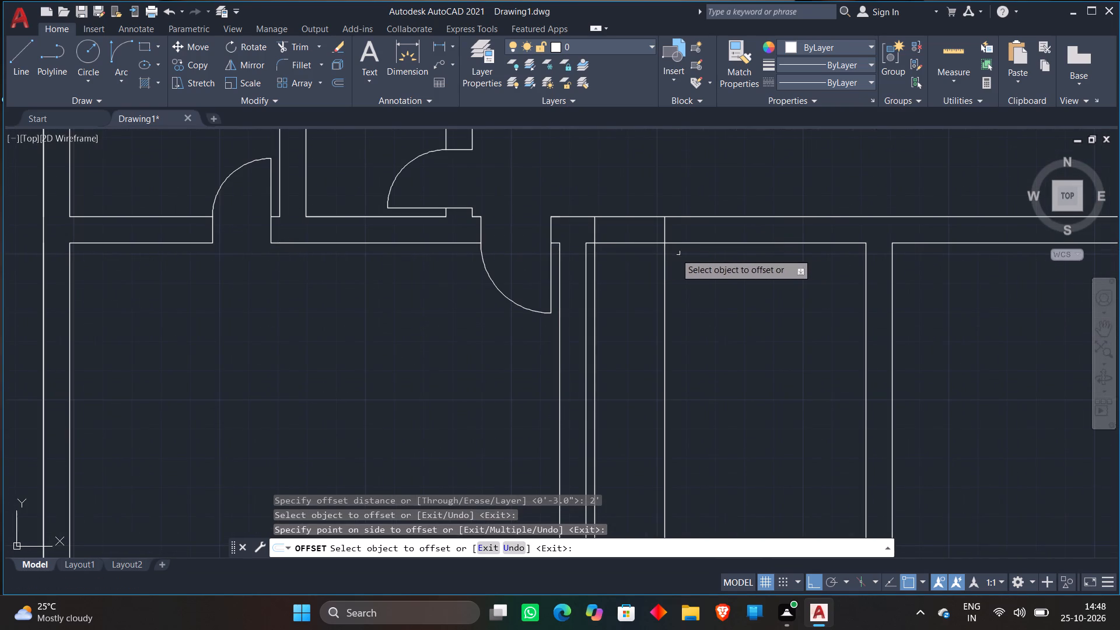
click(613, 243)
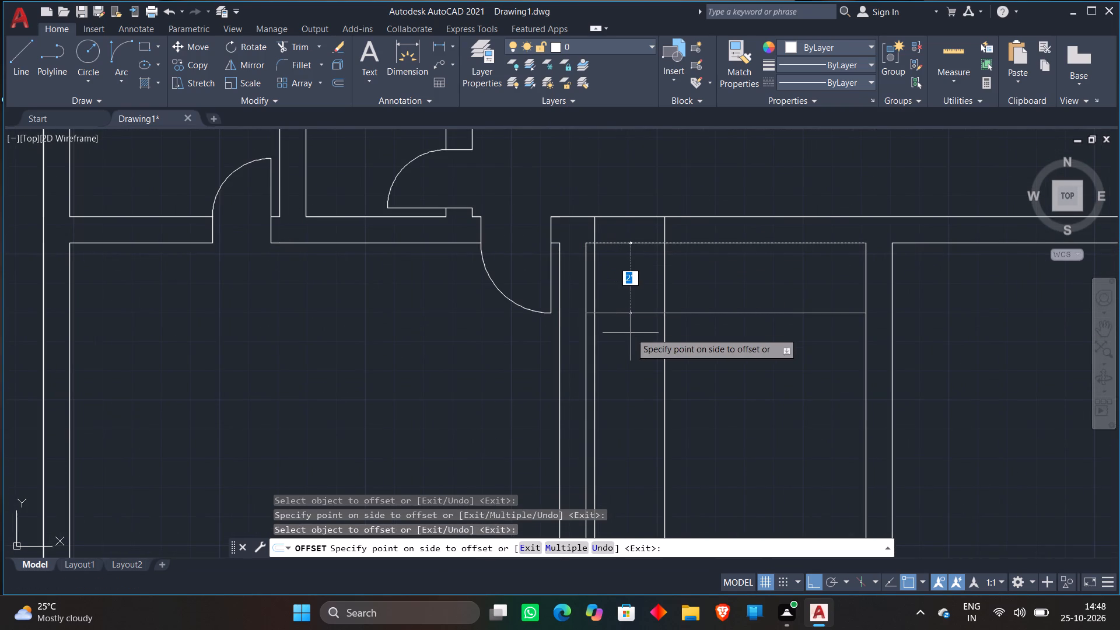
click(631, 332)
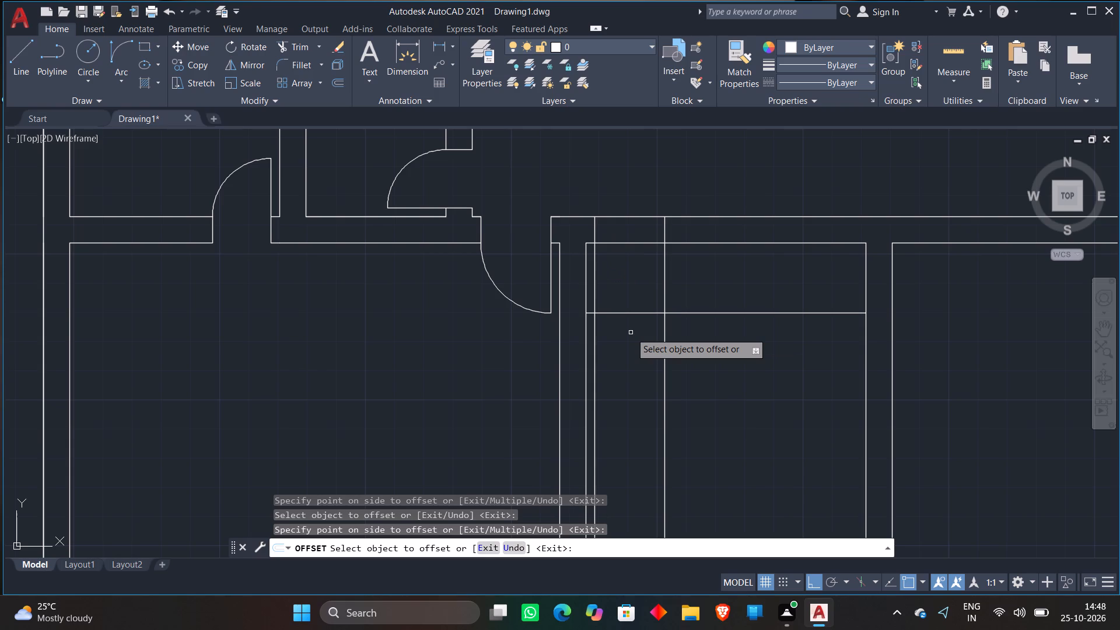
key(space)
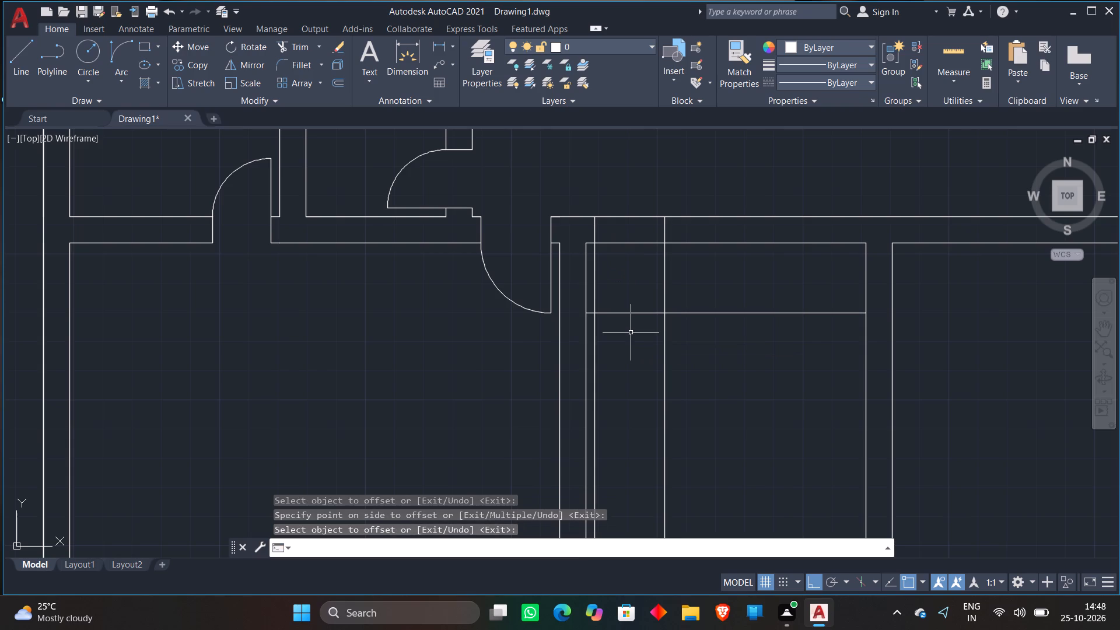
Draw the lower-middle room's door swing arc from the far jamb at the inner wall line to the crossing of the near jamb and 2' guide.
click(114, 51)
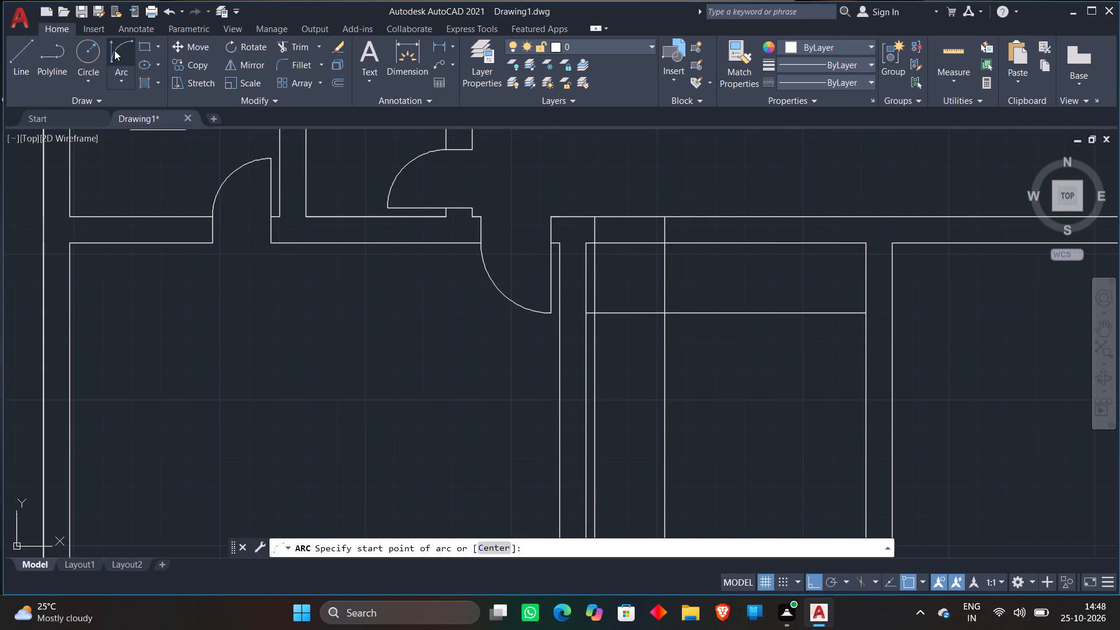
click(661, 246)
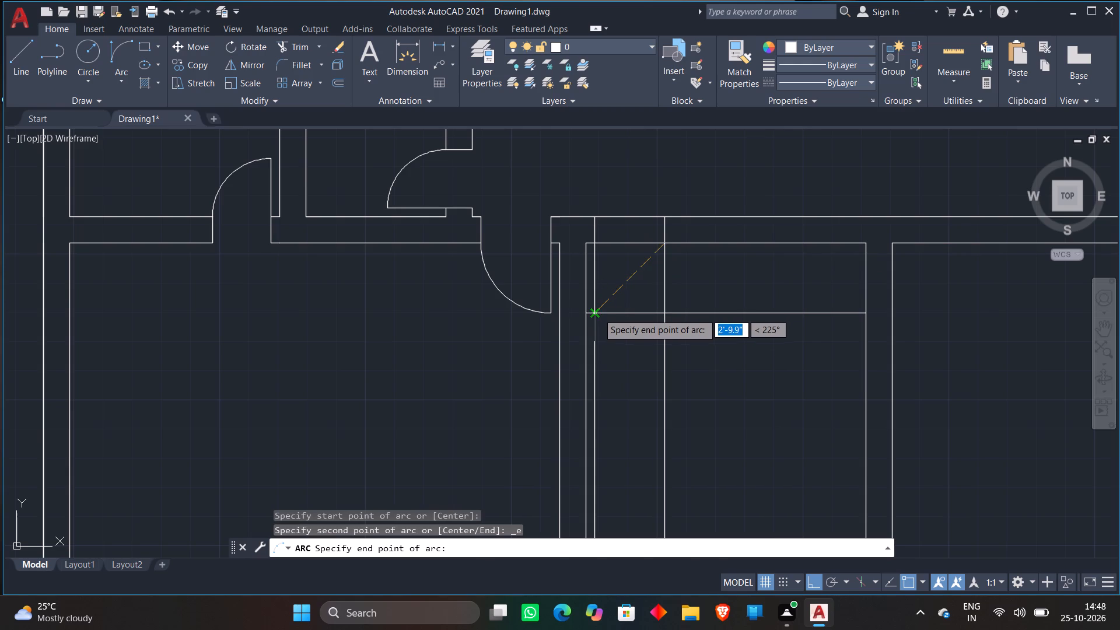
click(598, 313)
click(666, 345)
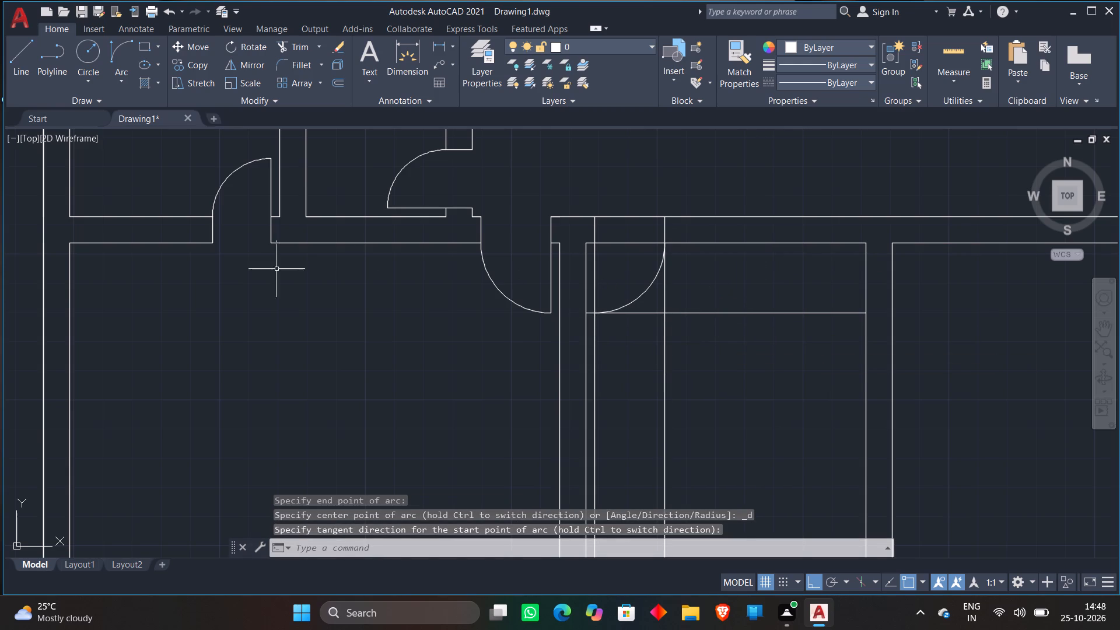
Trim the guide lines around the lower-middle room's door swing, leaving the arc, the door leaf and the jambs through the wall.
click(290, 43)
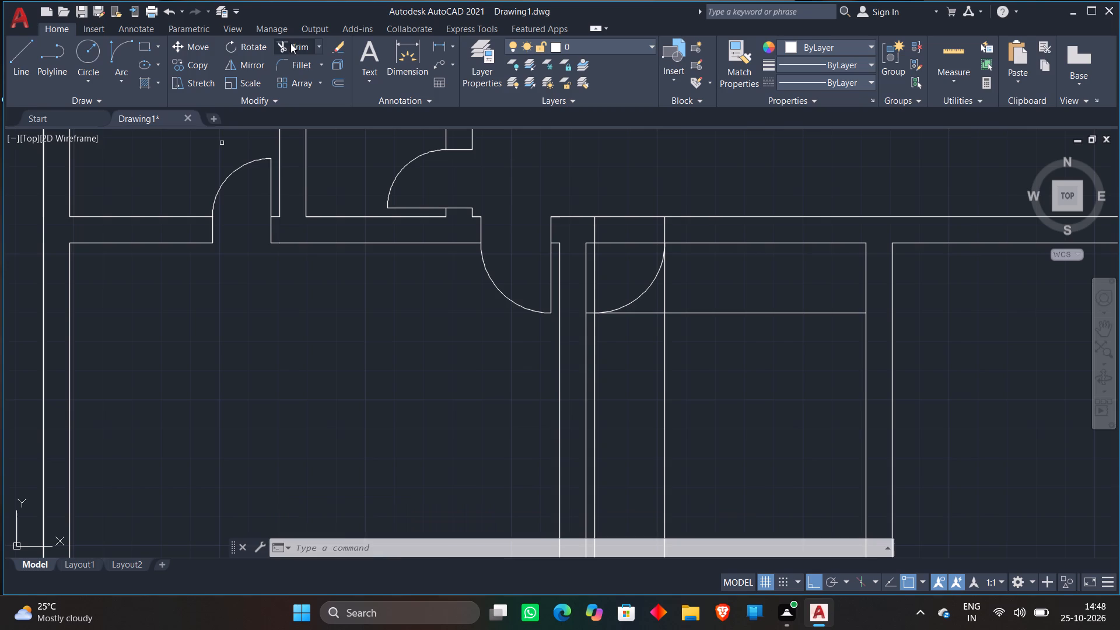
scroll(626, 240, up, 2)
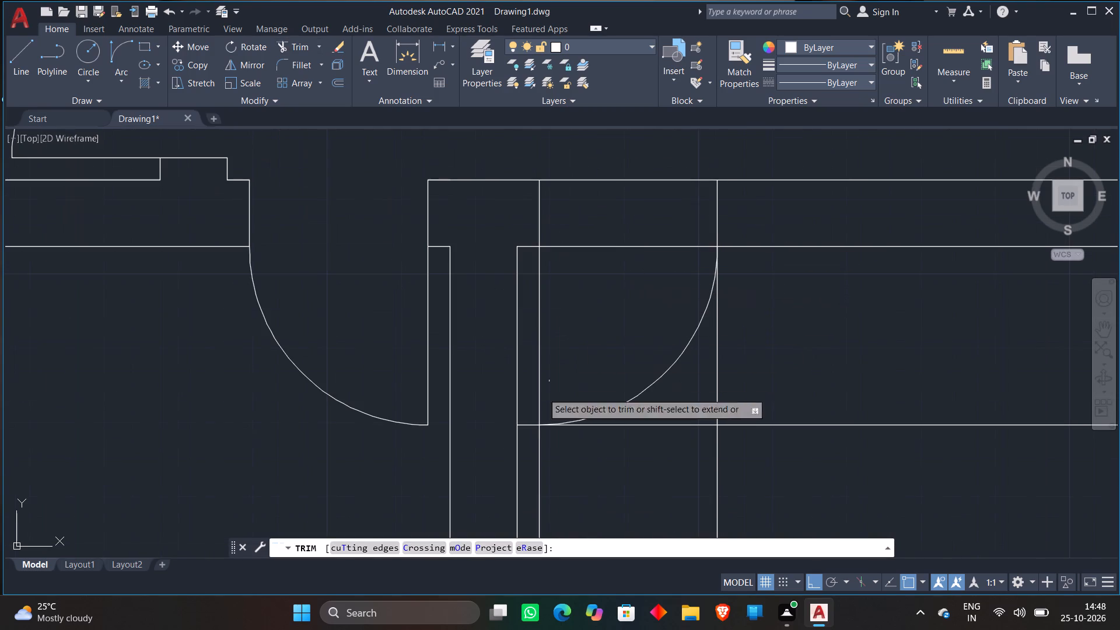
click(528, 421)
click(554, 449)
click(757, 399)
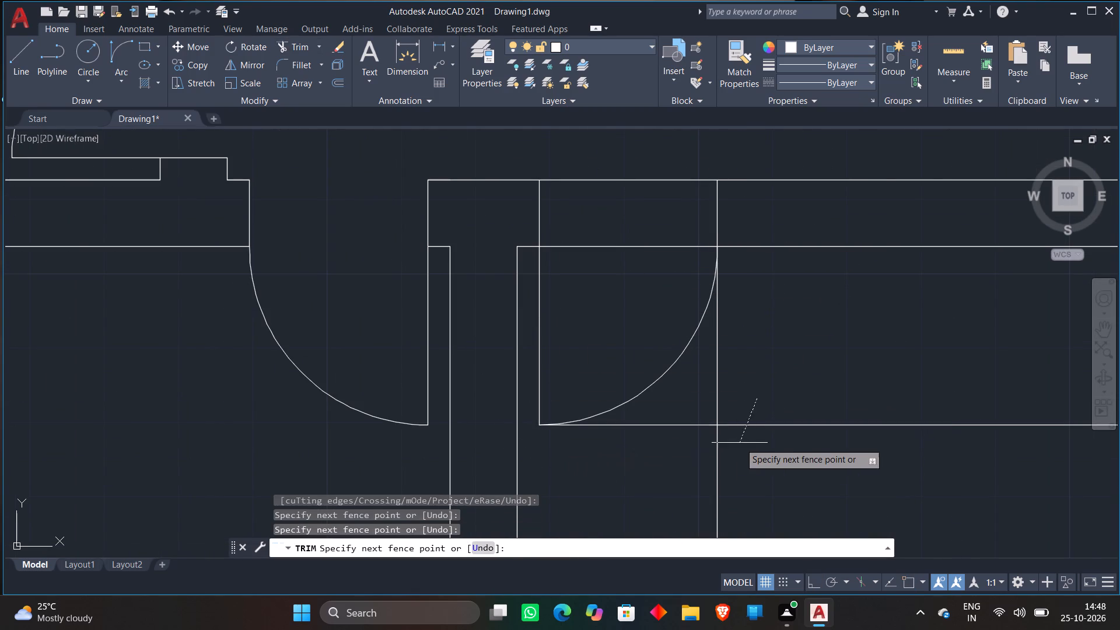
click(696, 466)
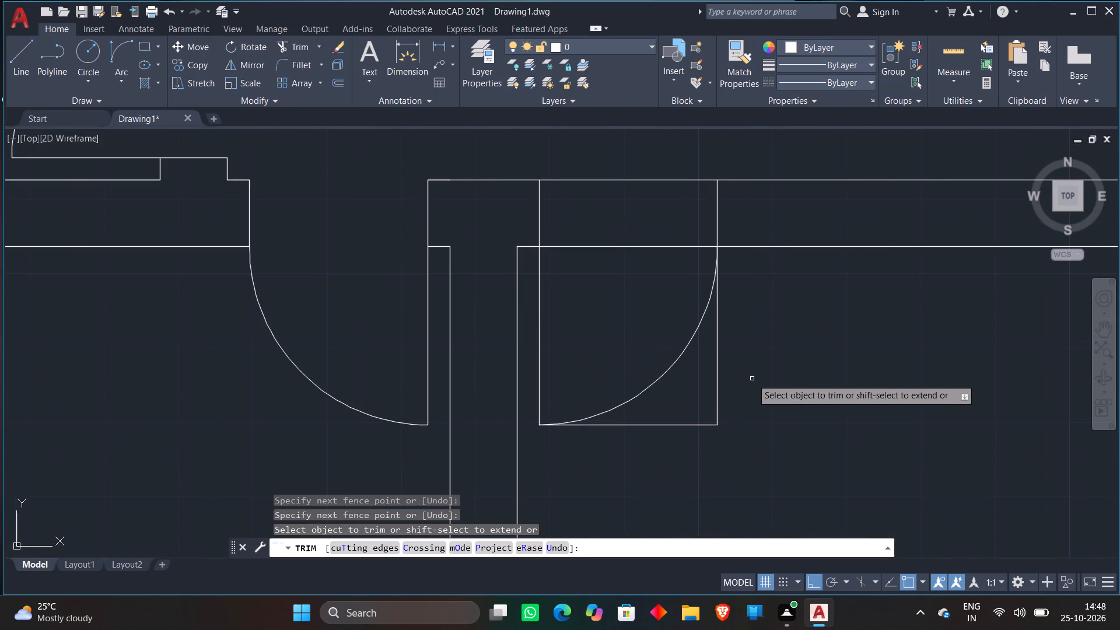
scroll(752, 379, down, 3)
click(750, 379)
click(730, 401)
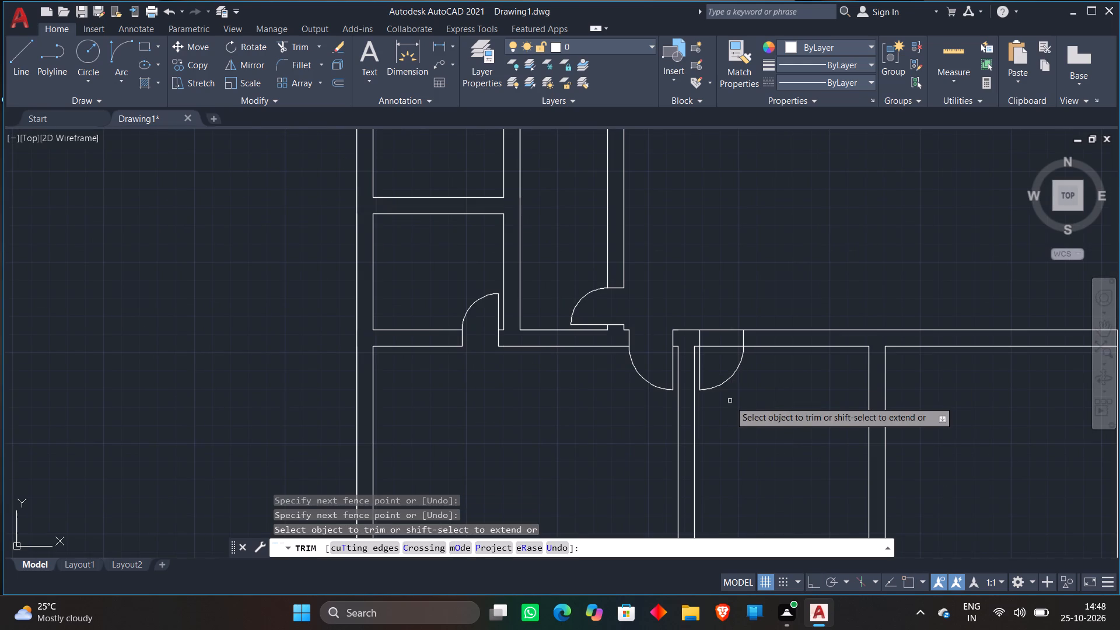
Trim both top wall lines across the lower-middle room's door opening.
scroll(731, 401, down, 2)
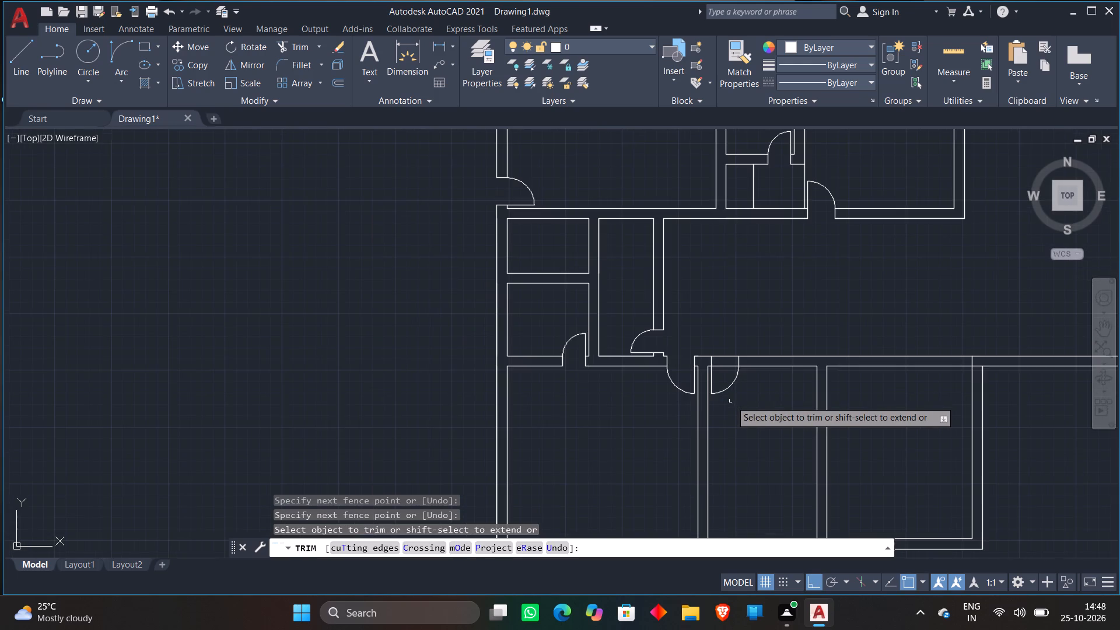
middle_drag(736, 408, 737, 440)
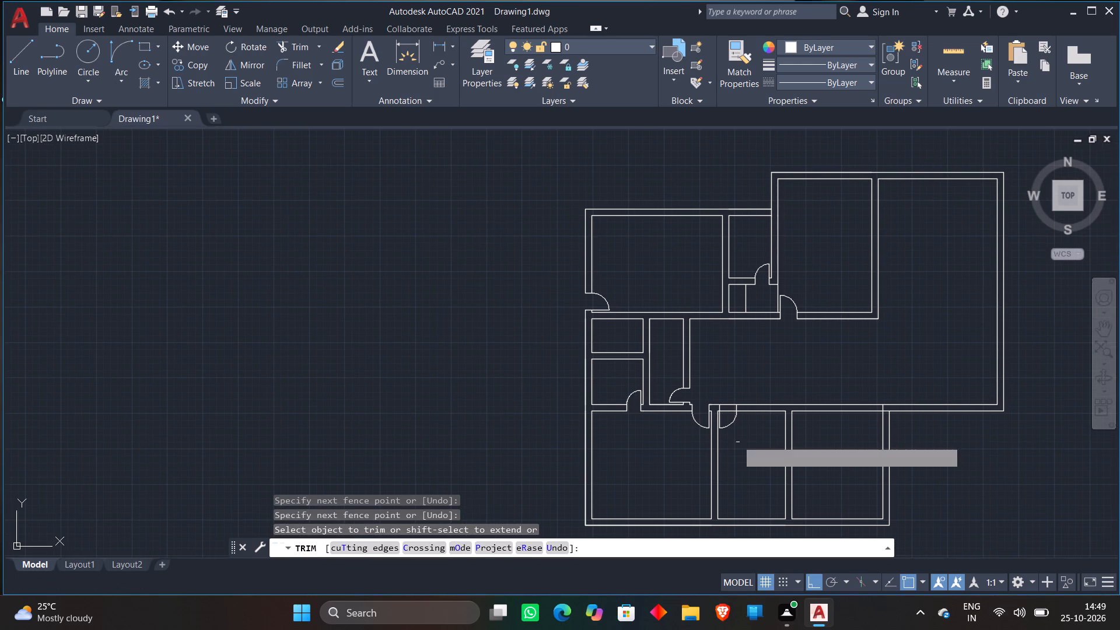
scroll(725, 379, up, 1)
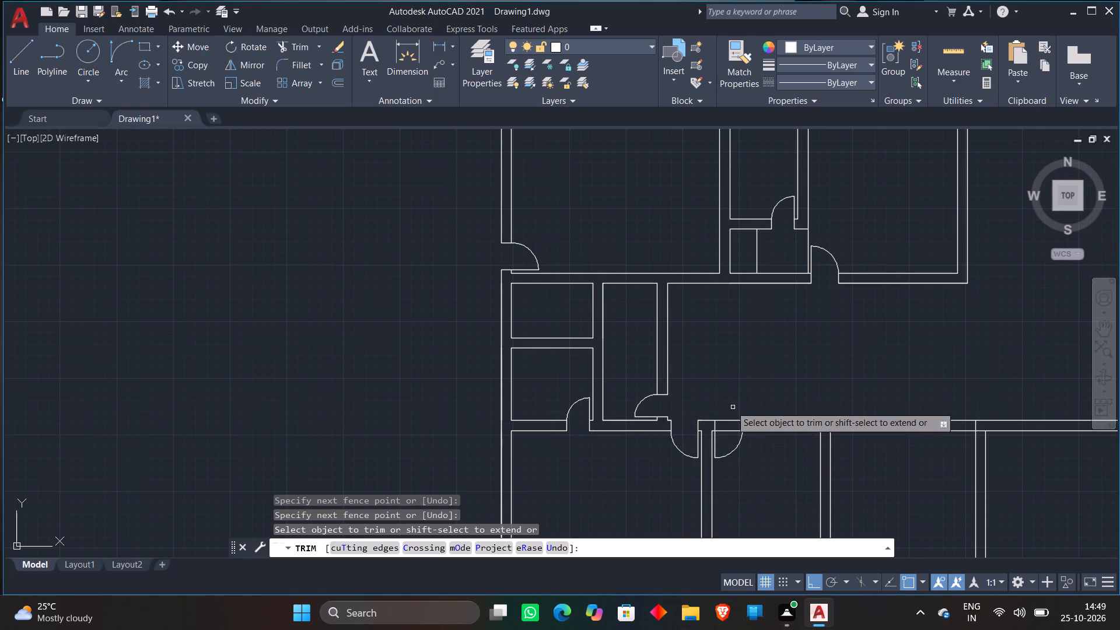
scroll(719, 427, up, 2)
click(733, 457)
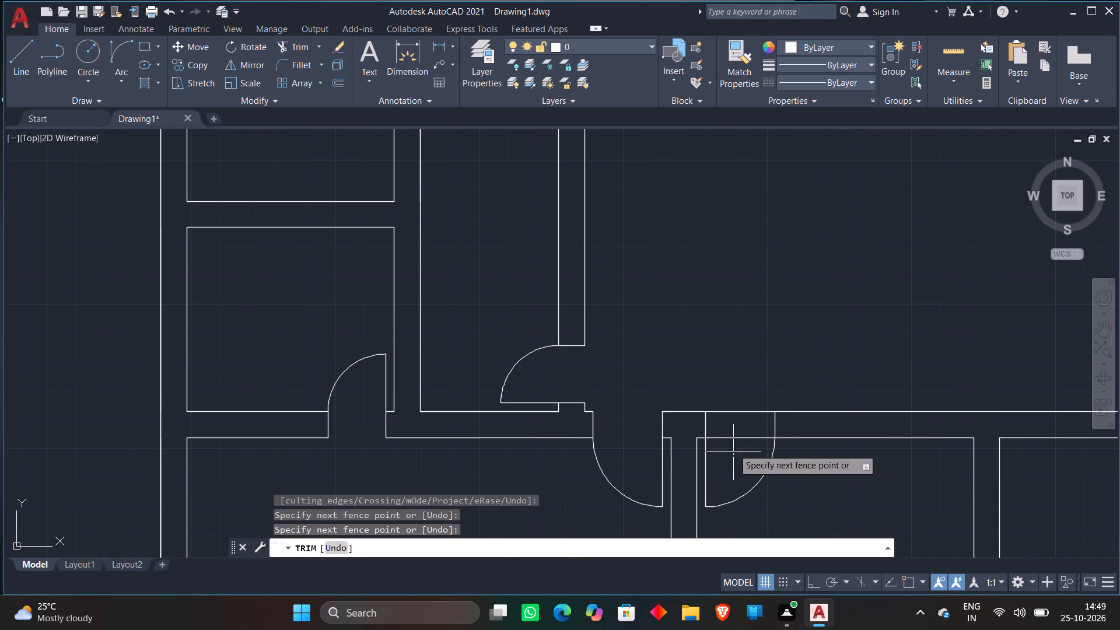
click(730, 381)
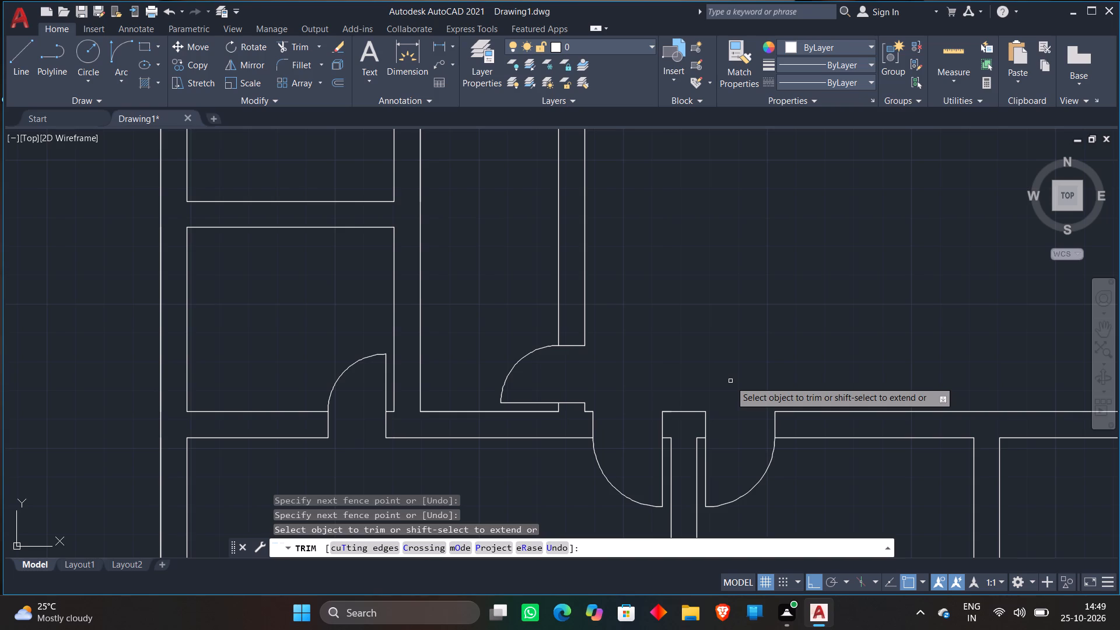
scroll(730, 381, down, 3)
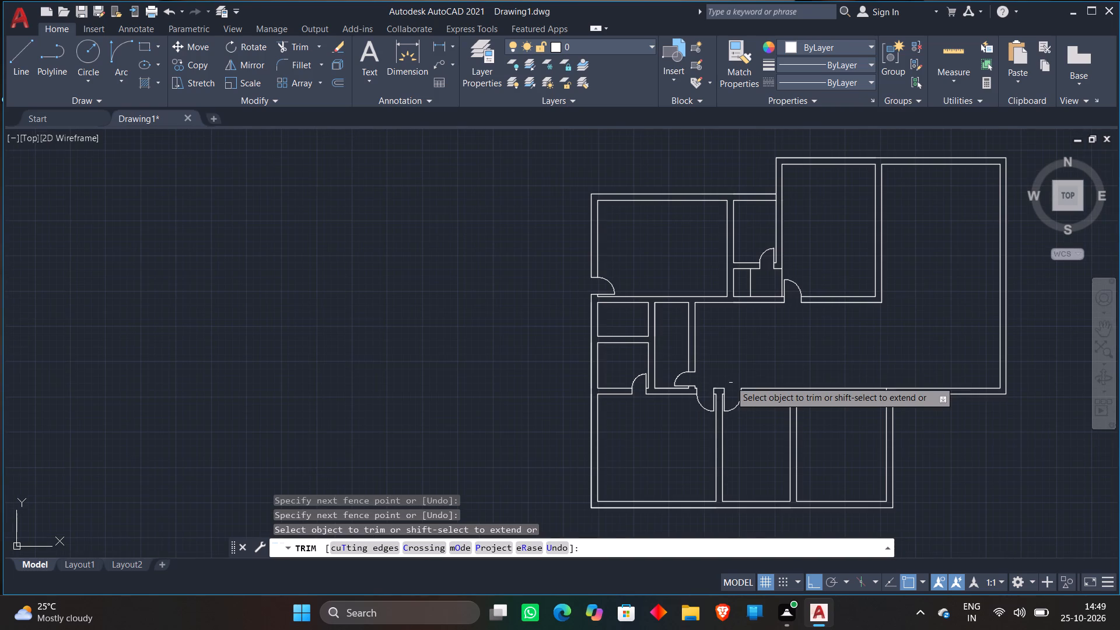
key(space)
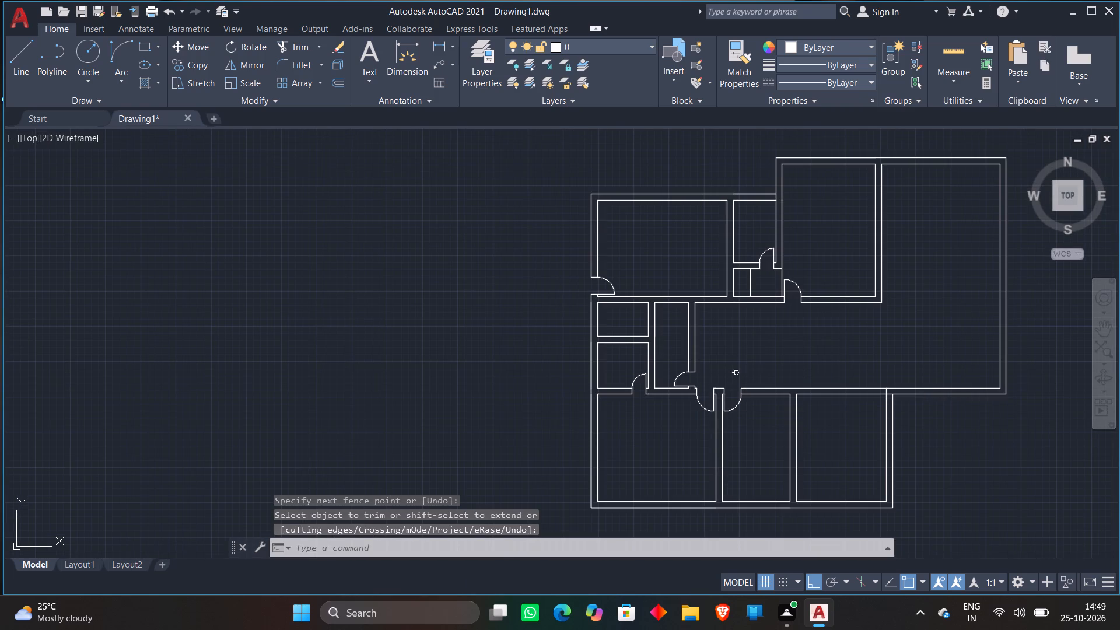
Offset the right inner wall line of the lower-right room 3" into the room.
scroll(742, 408, down, 1)
middle_drag(826, 381, 771, 379)
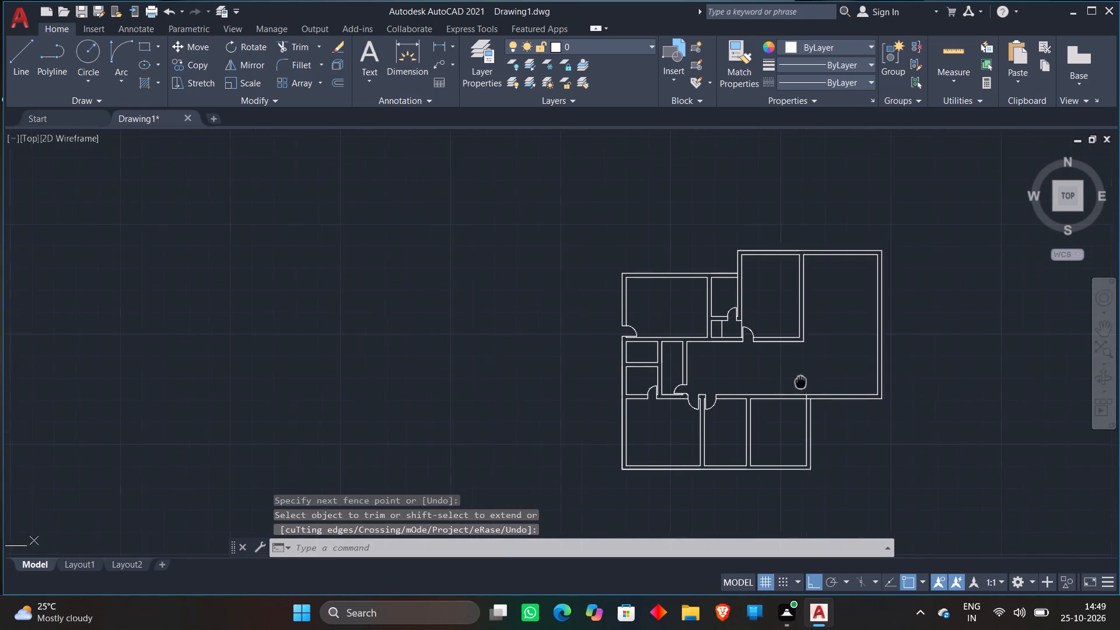
middle_drag(771, 379, 646, 368)
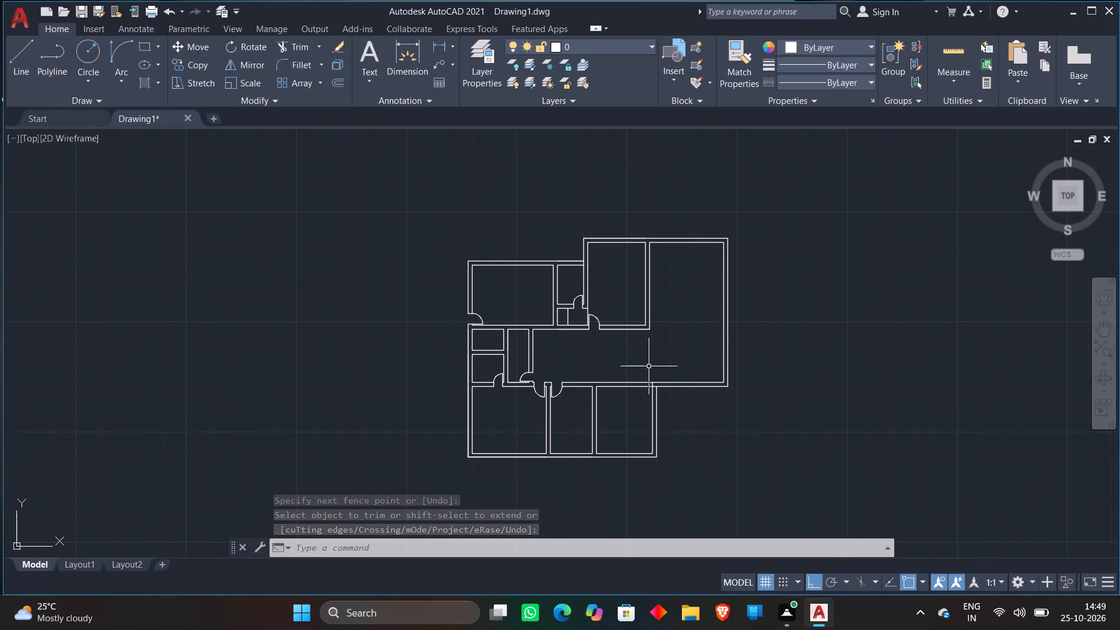
scroll(777, 457, up, 1)
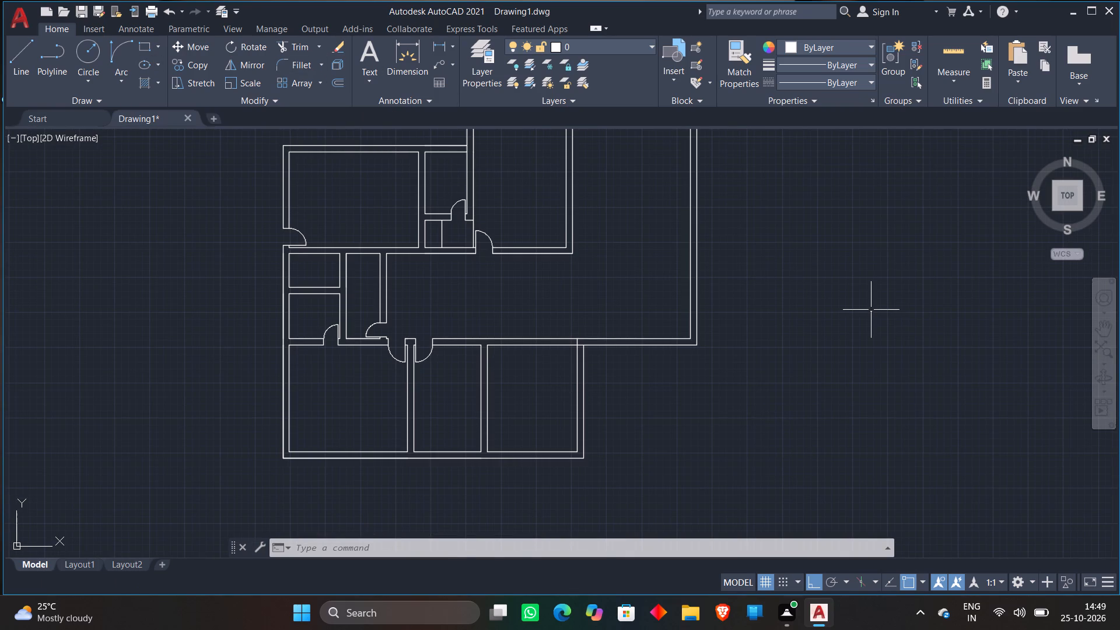
key(o)
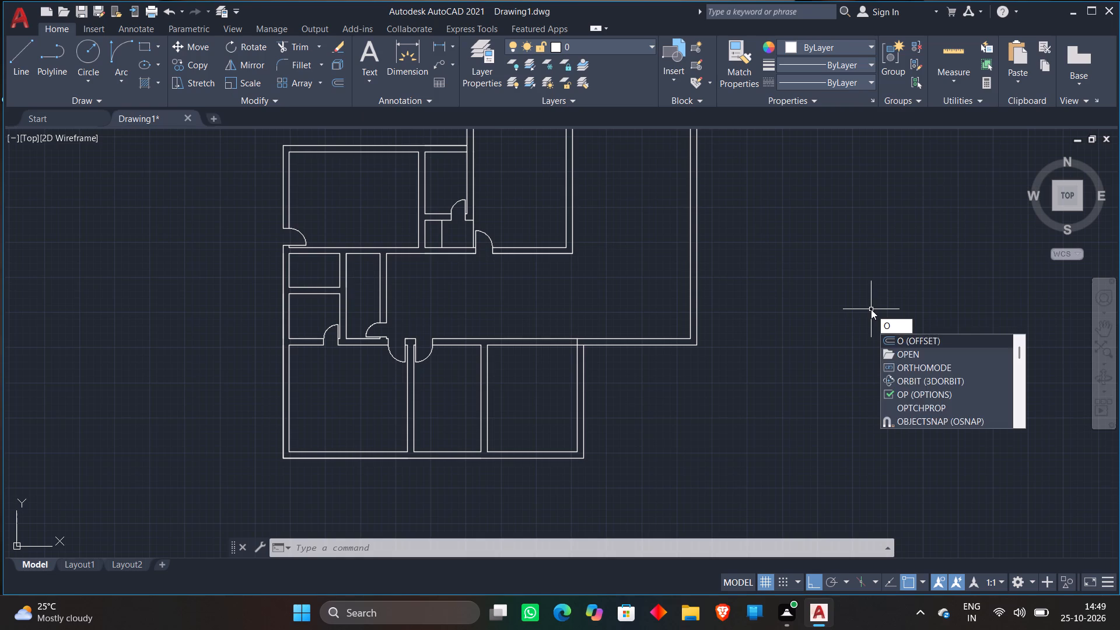
key(Return)
key(3)
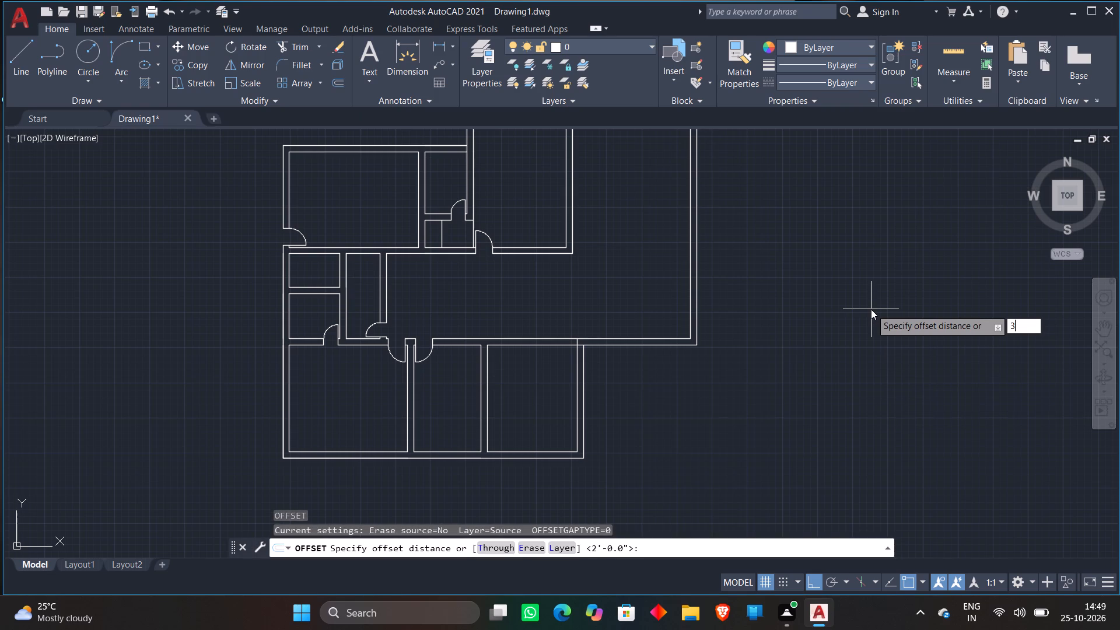
key(shift+quotedbl)
key(Return)
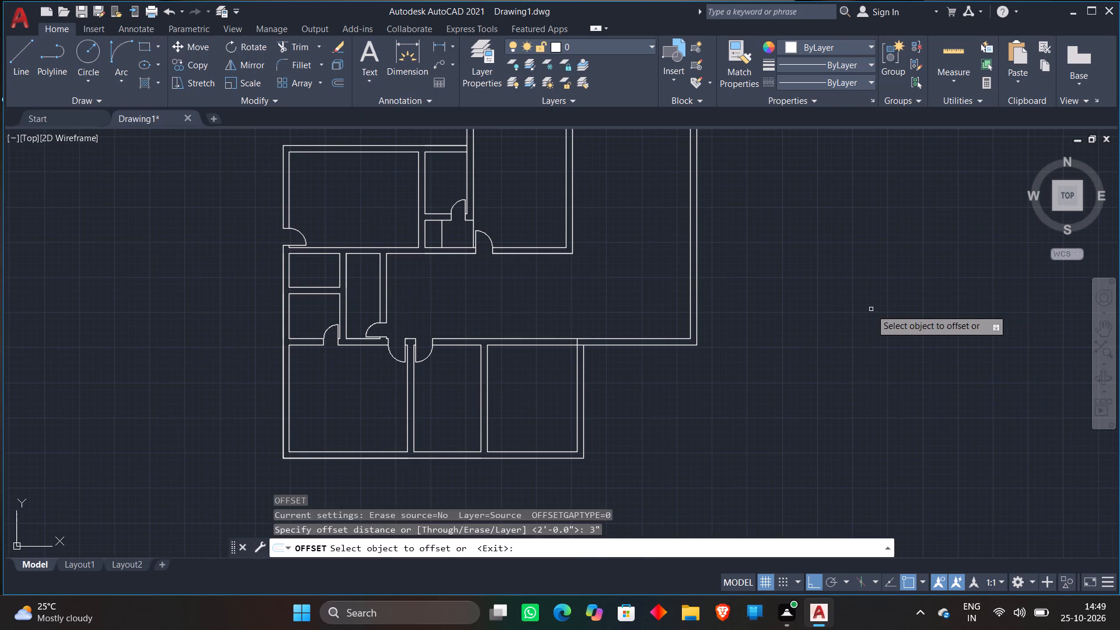
middle_drag(555, 420, 583, 381)
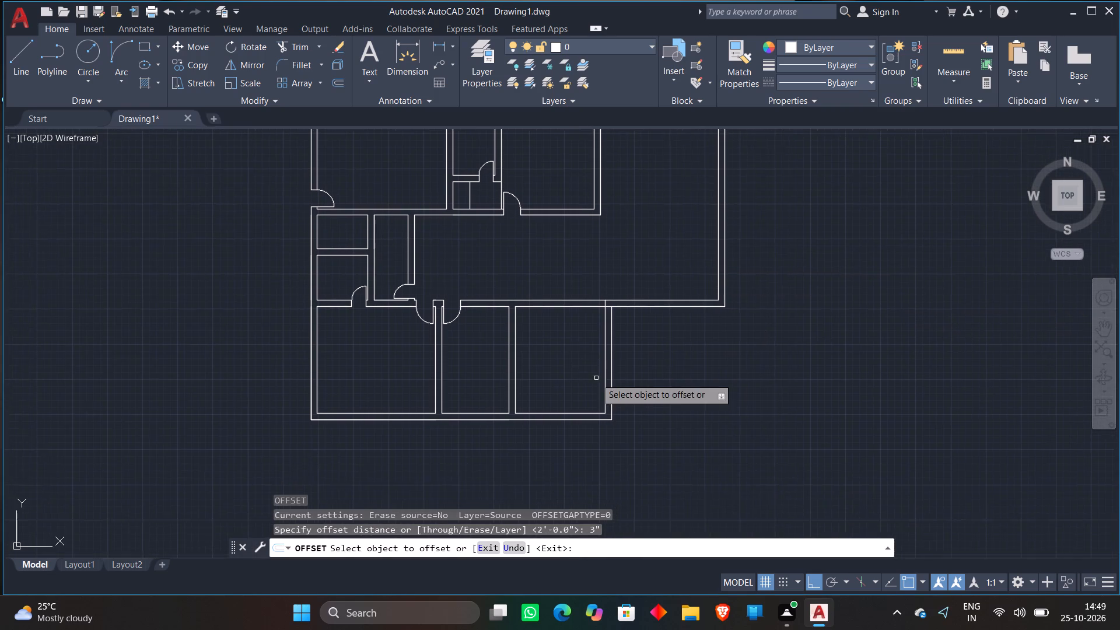
scroll(601, 387, up, 2)
click(610, 408)
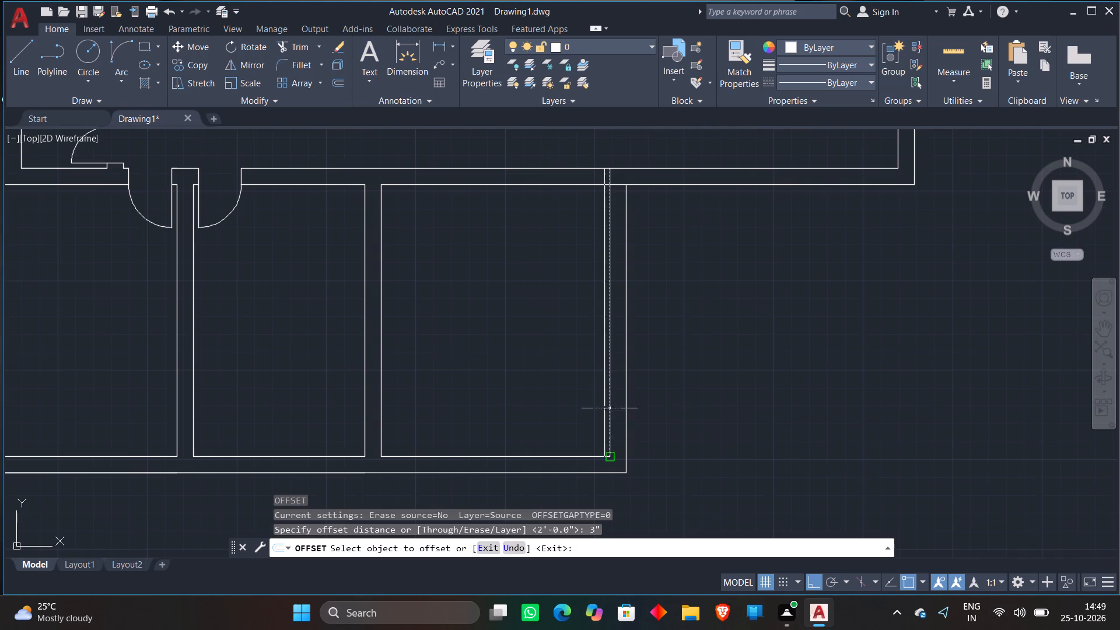
click(506, 400)
key(space)
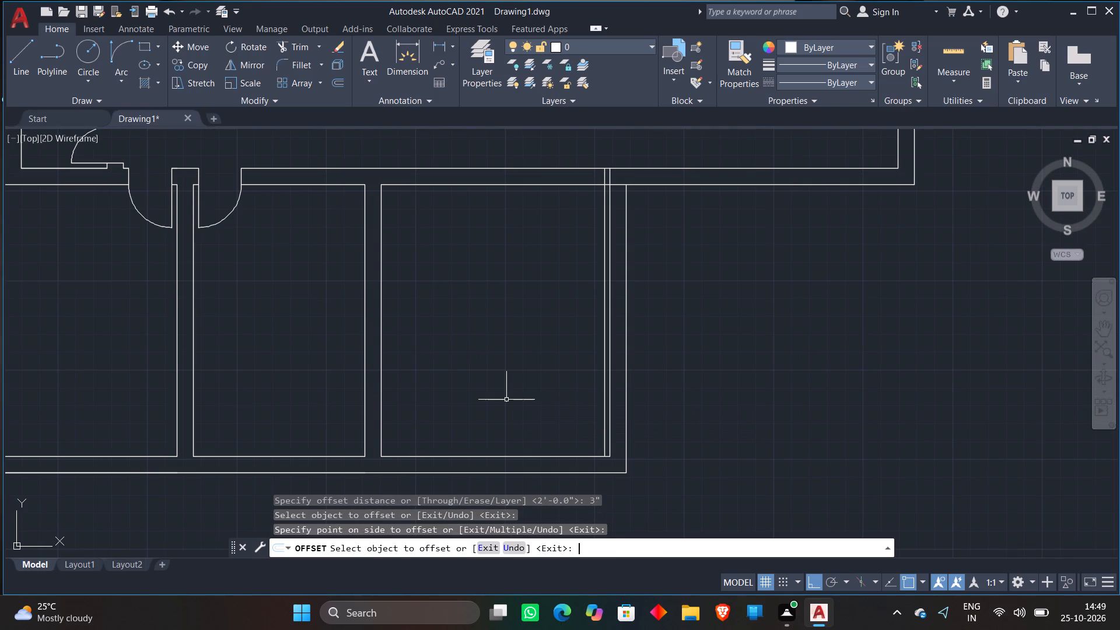
Extend the 3" offset jamb line of the lower-right room down to the outer bottom wall line.
text(EX)
key(space)
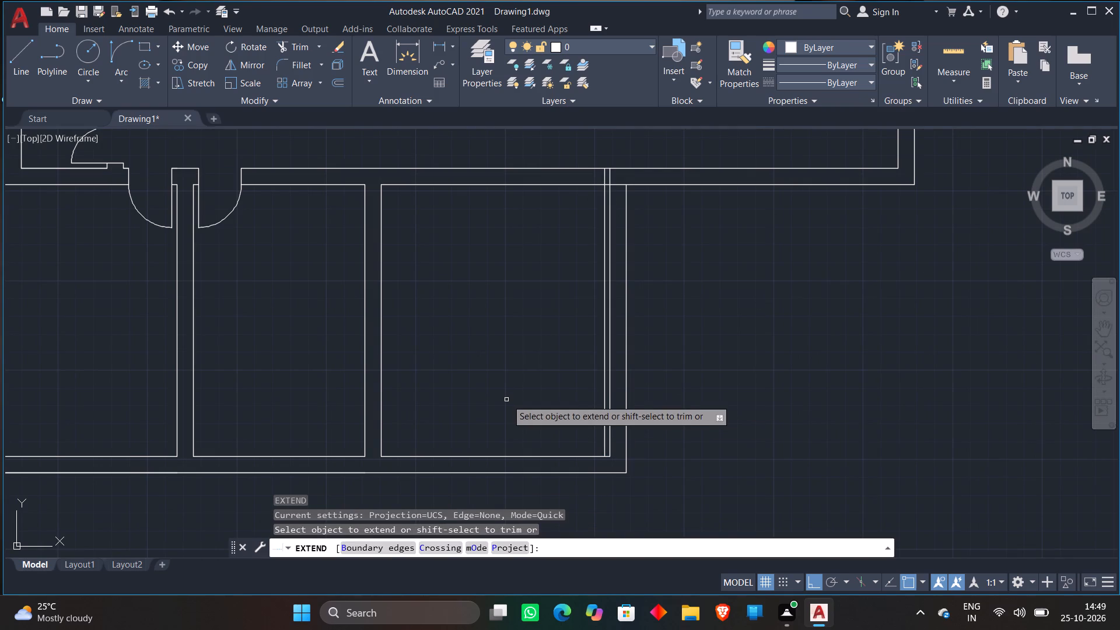
click(605, 426)
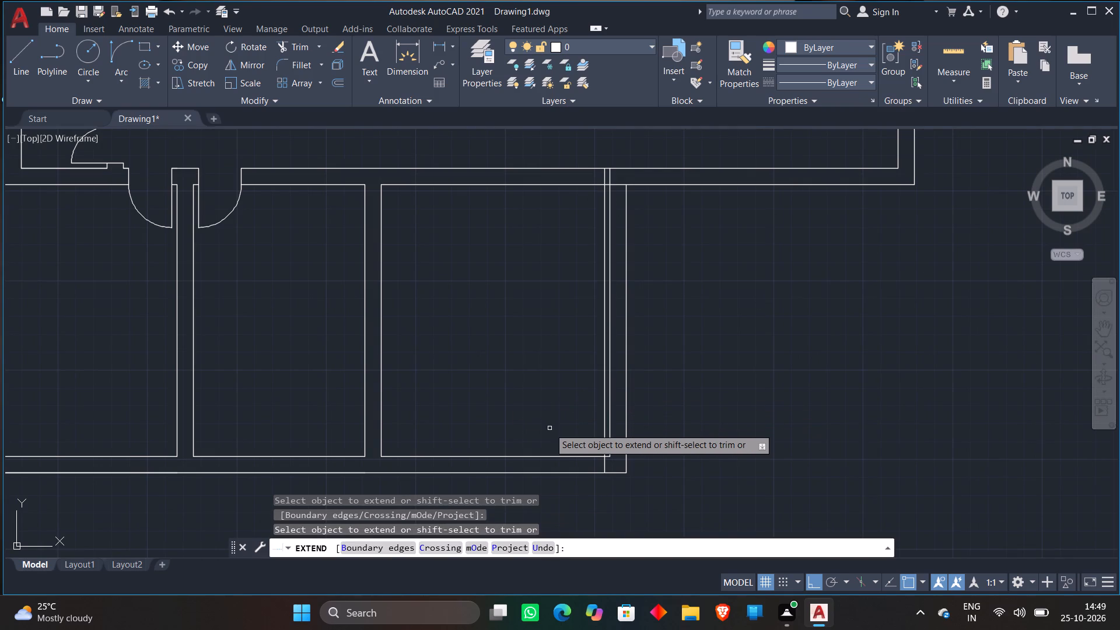
key(Return)
Offset the extended jamb line 2' into the lower-right room, and its bottom inner wall line 2' up into the room.
key(o)
key(Return)
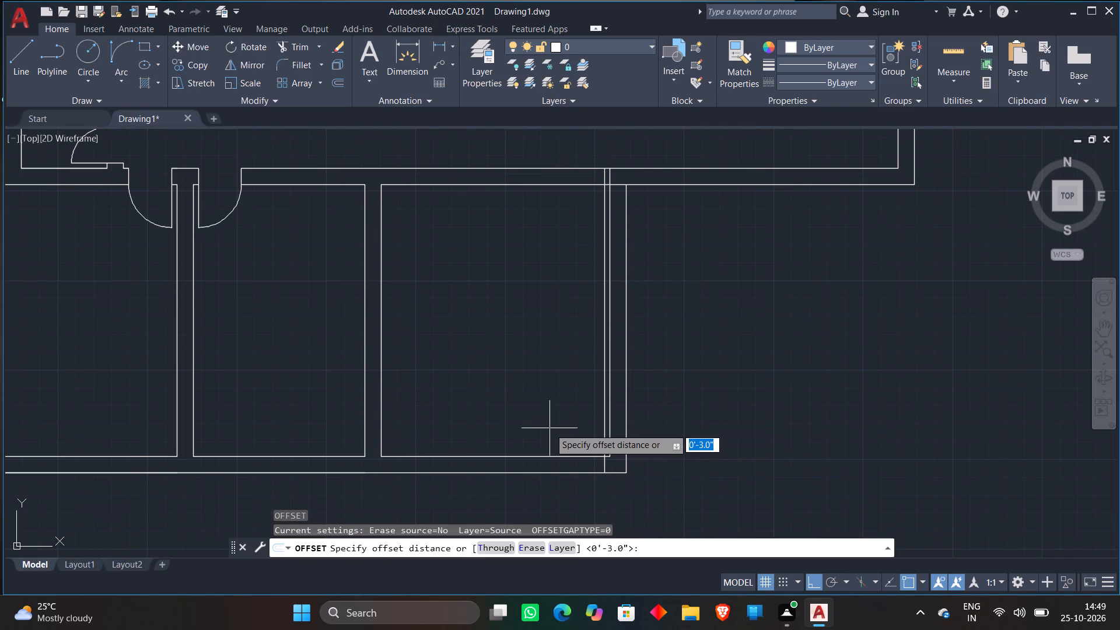
text(2')
key(Return)
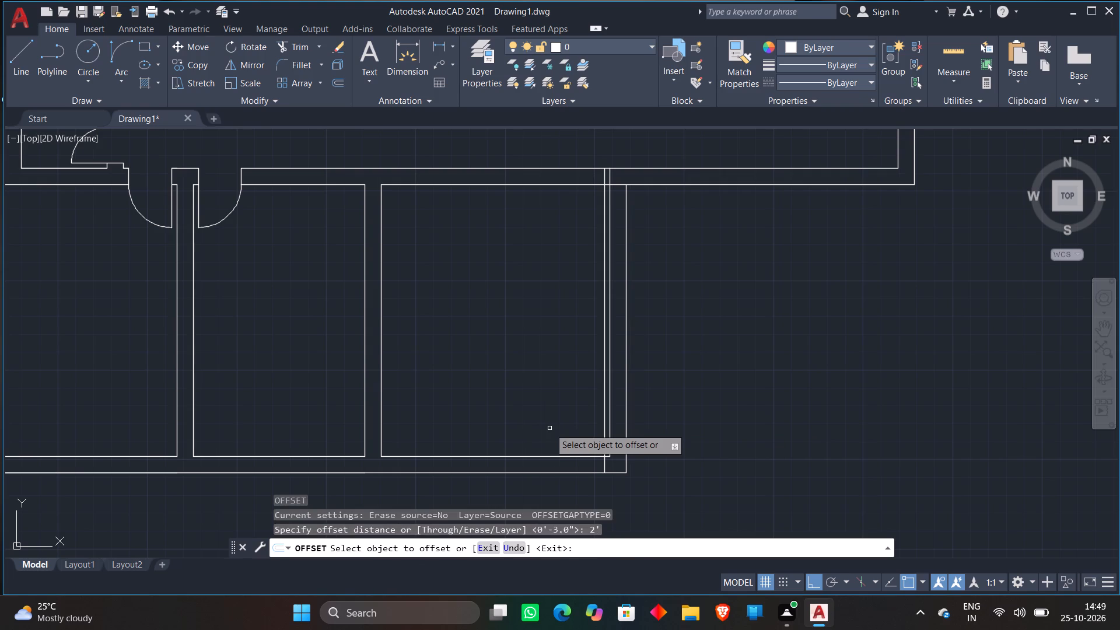
scroll(579, 418, up, 2)
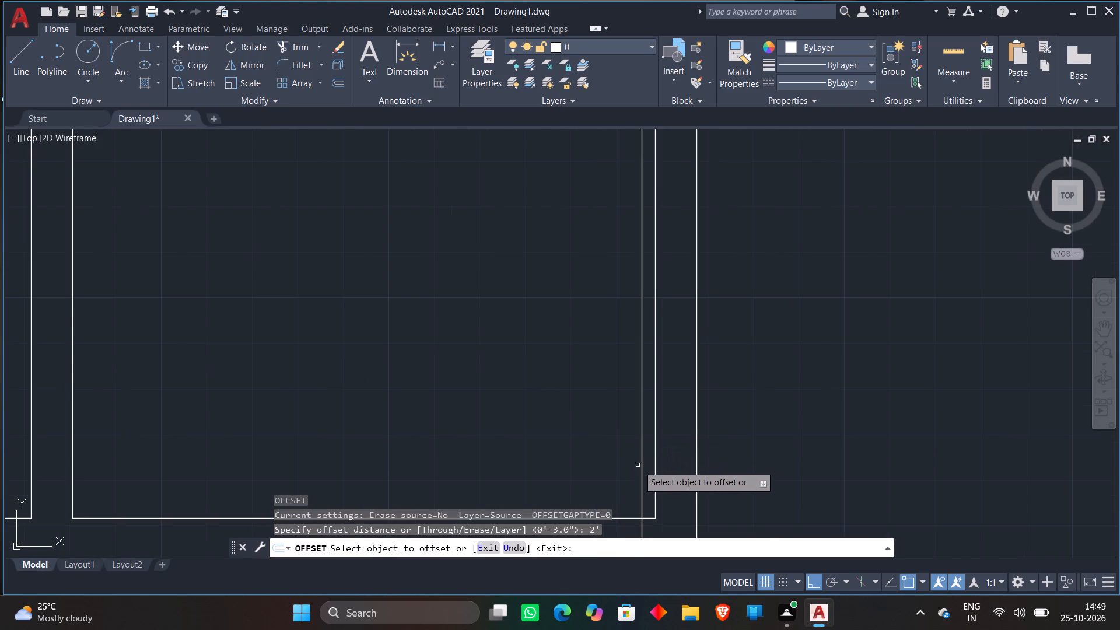
click(641, 467)
scroll(491, 418, down, 1)
click(483, 414)
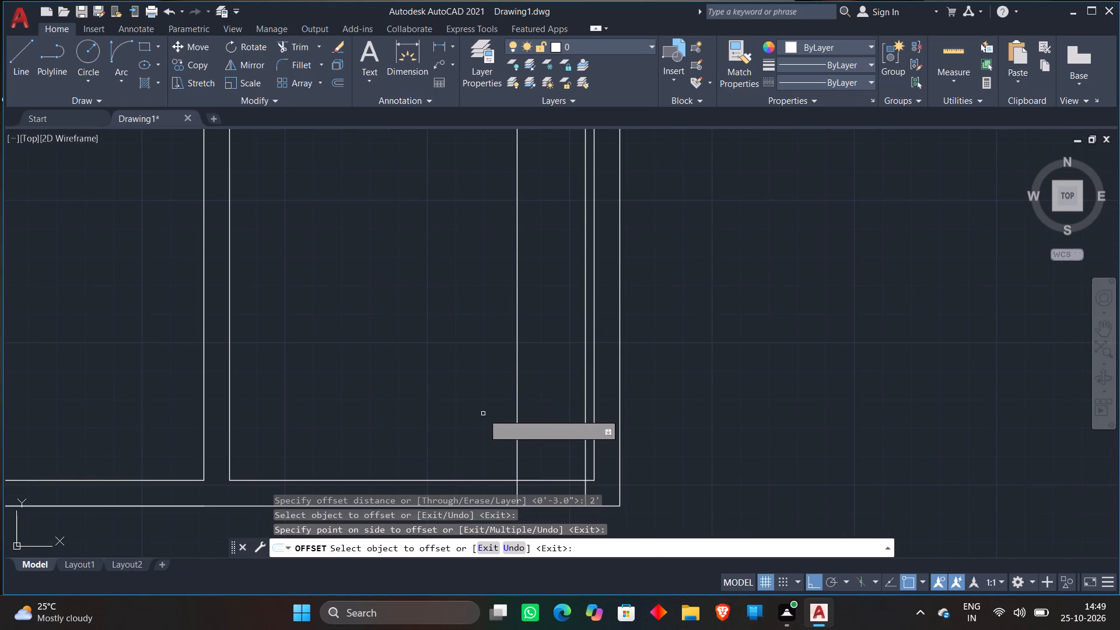
scroll(457, 435, down, 2)
click(443, 452)
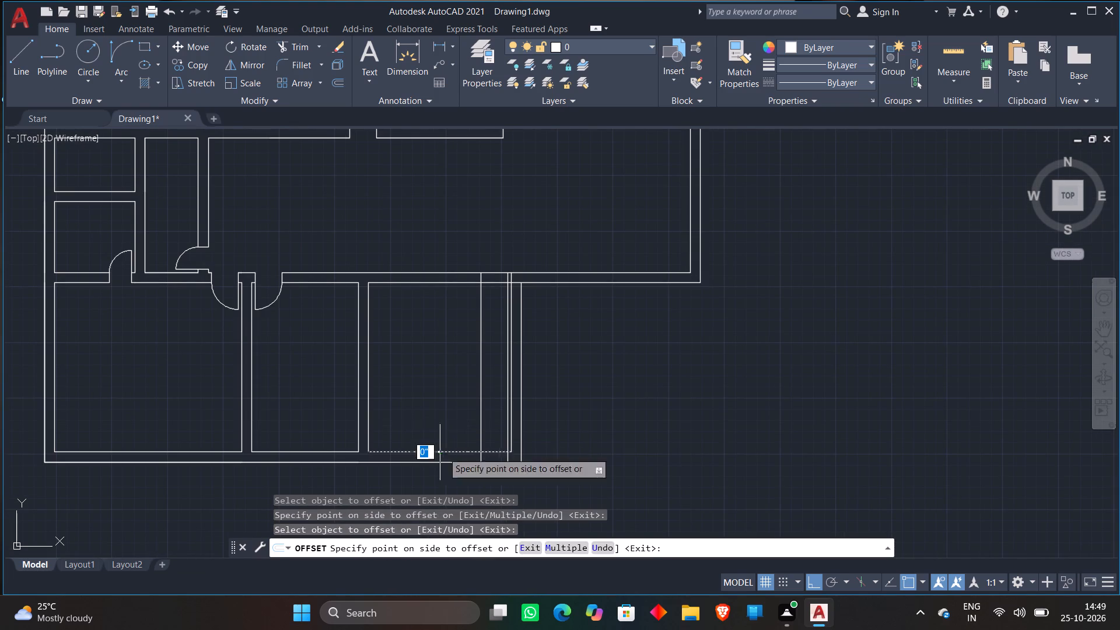
click(450, 398)
Draw the lower-right room's door swing arc from the far jamb at the inner bottom wall line to the crossing of near jamb and 2' guide.
click(121, 51)
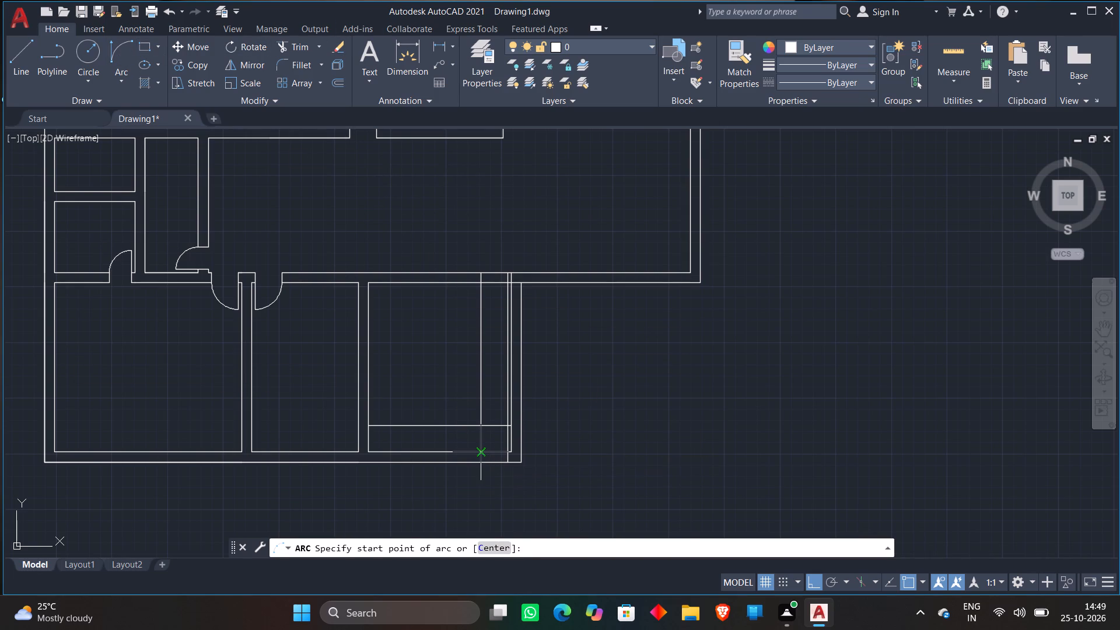
scroll(481, 450, up, 3)
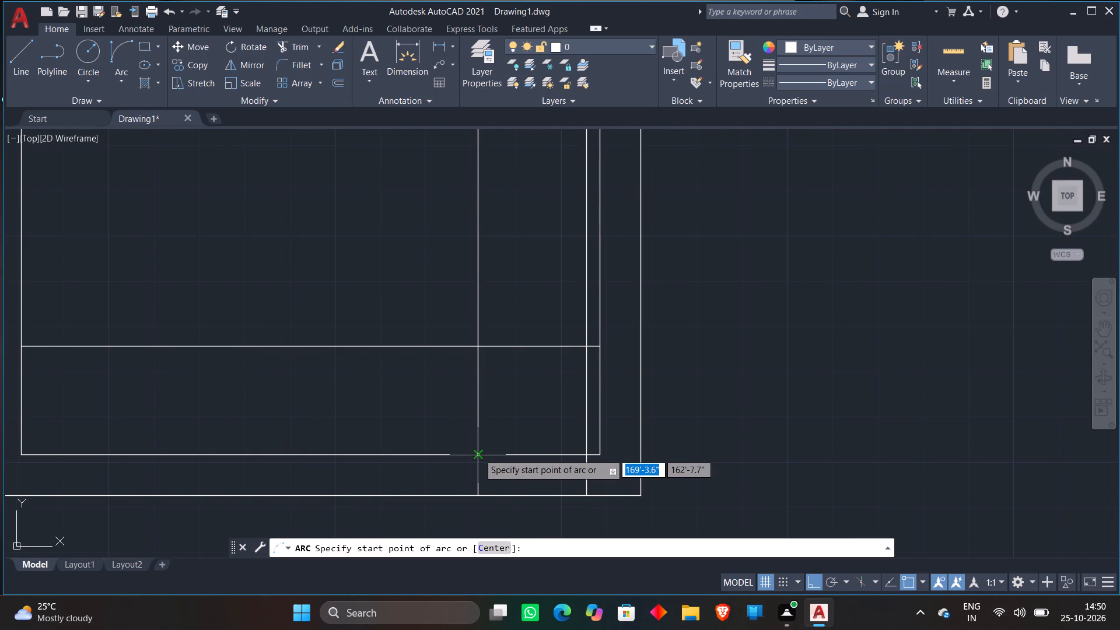
click(478, 453)
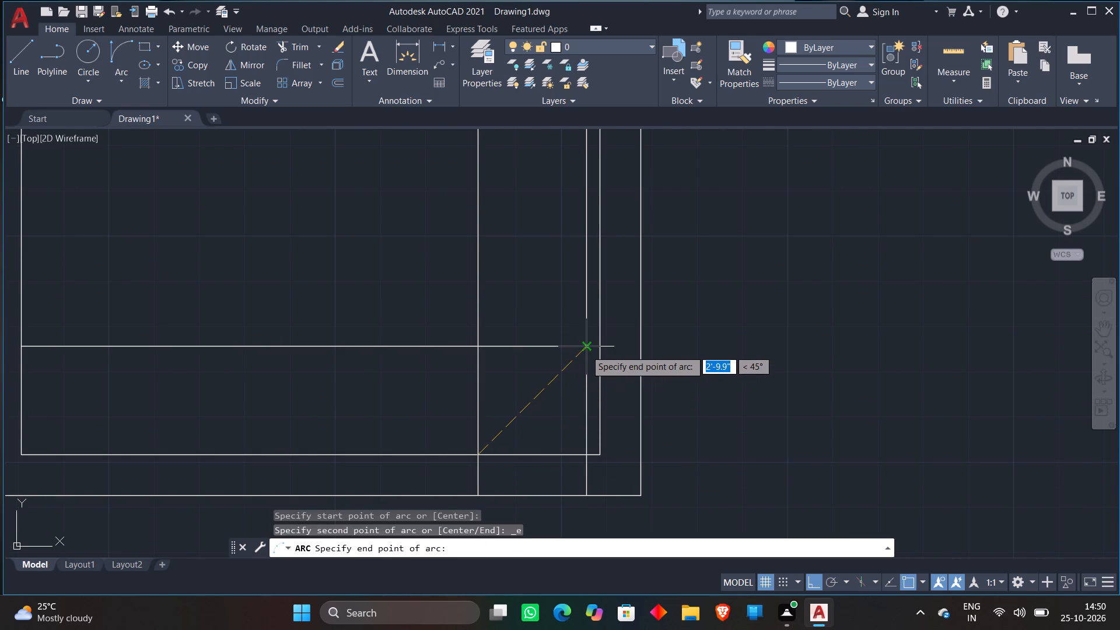
click(585, 350)
click(450, 318)
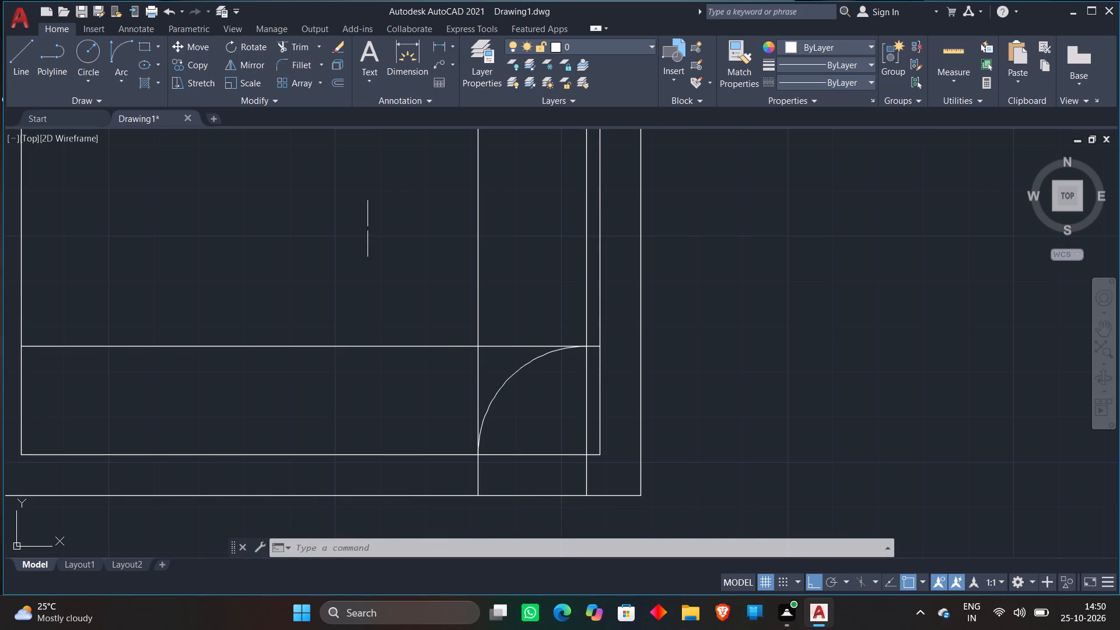
Trim the far jamb line and the horizontal 2' guide around the door arc, leaving the far jamb only through the bottom wall.
click(280, 51)
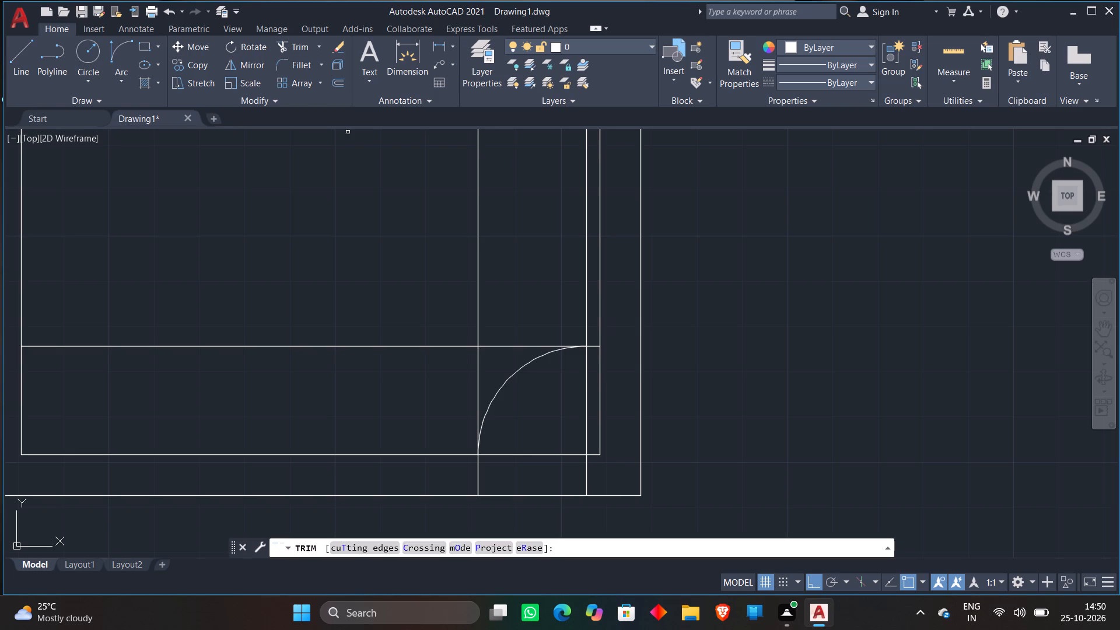
scroll(561, 358, down, 2)
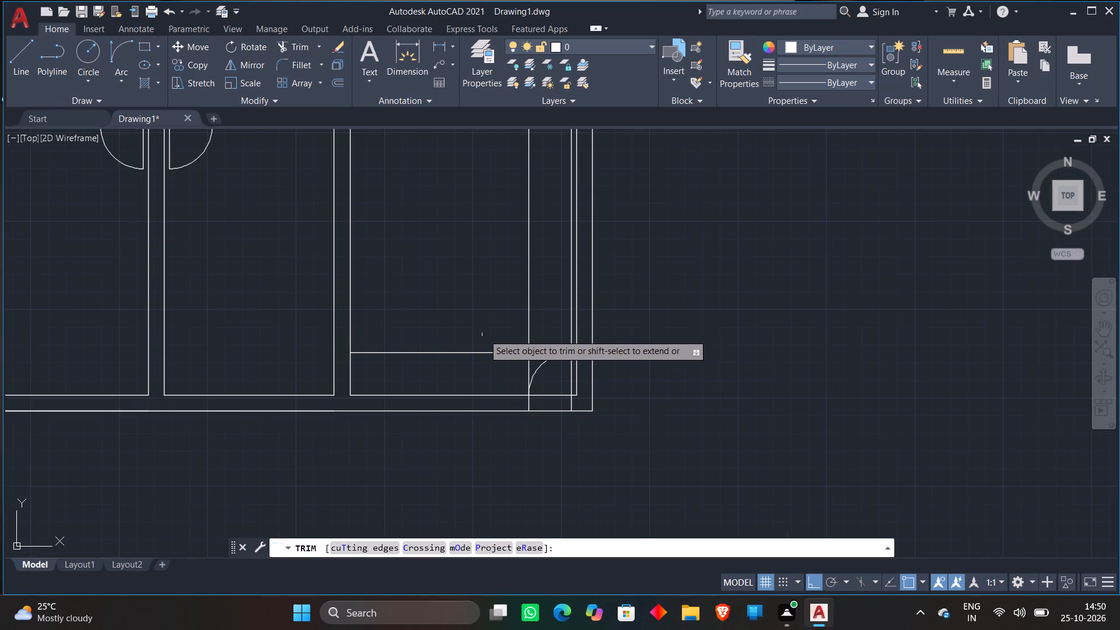
middle_drag(513, 308, 439, 320)
scroll(471, 350, up, 2)
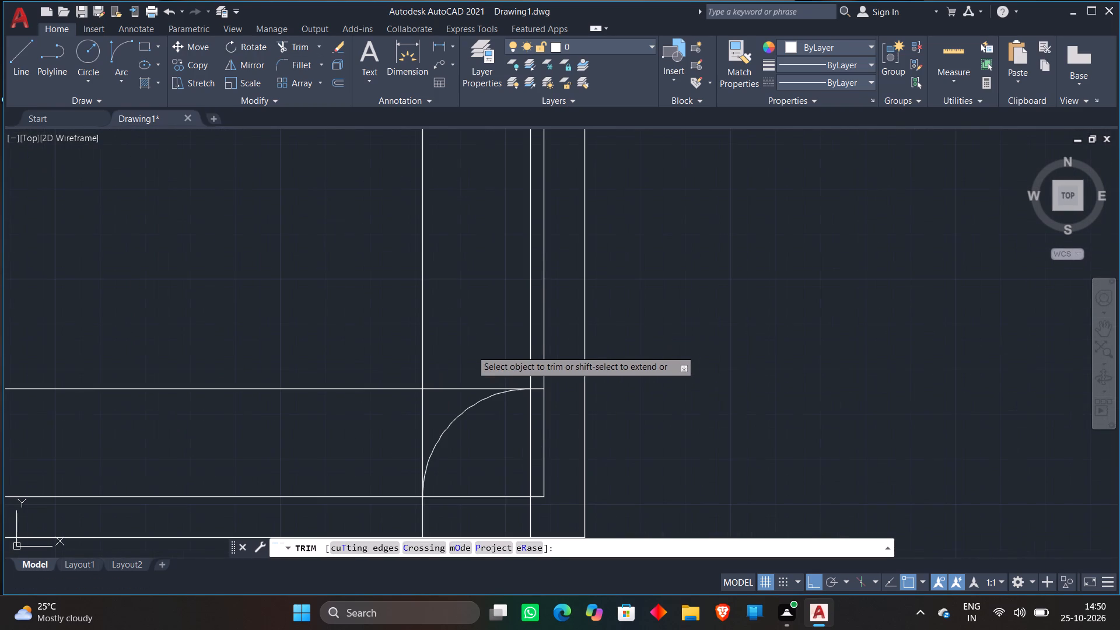
click(459, 353)
click(314, 397)
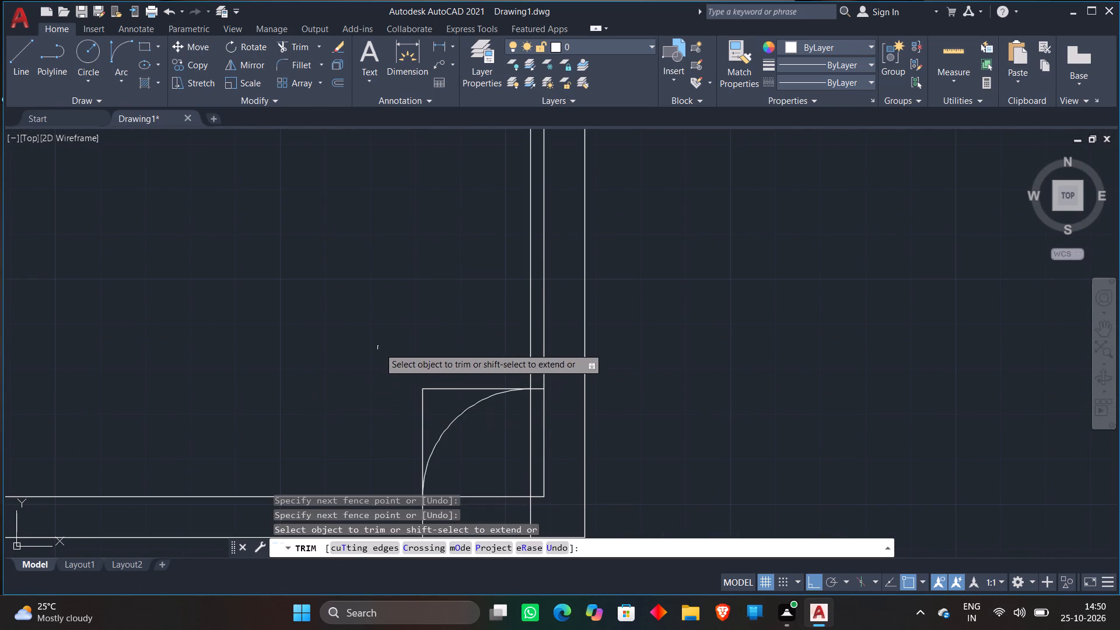
scroll(381, 347, down, 1)
scroll(413, 358, up, 1)
click(391, 425)
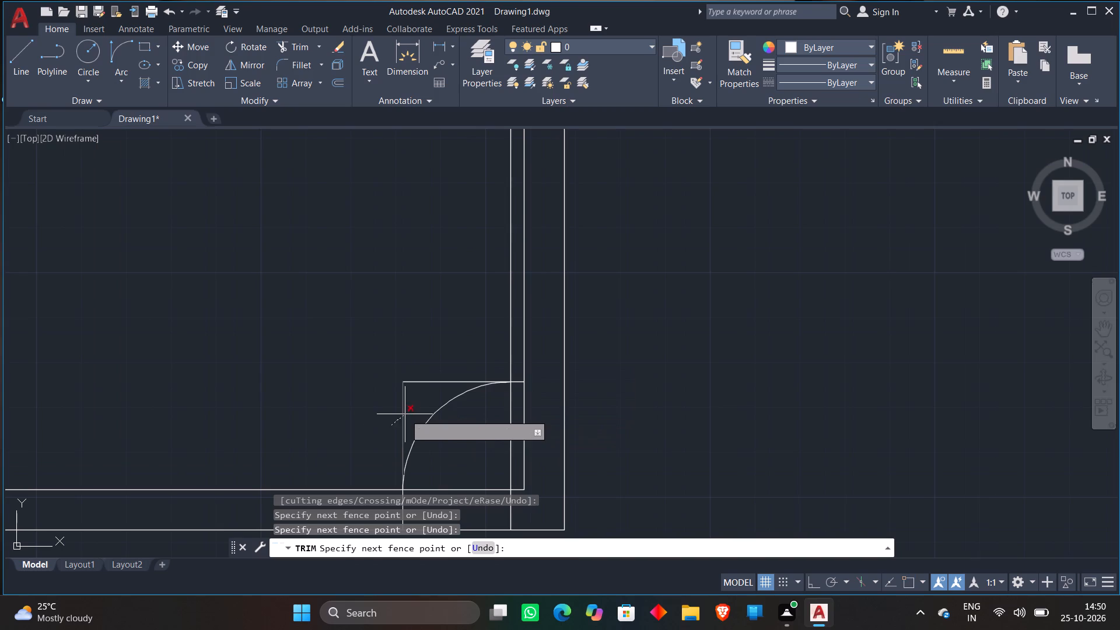
click(423, 373)
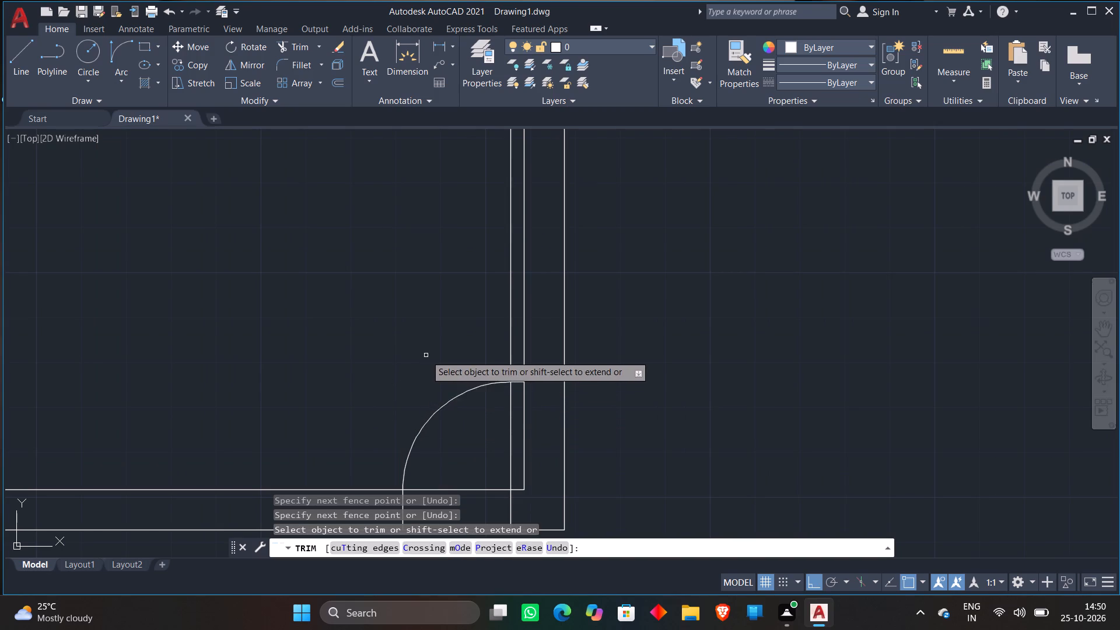
Trim the near jamb line above the door leaf up through the top wall, and the guide stub between leaf and right inner wall.
scroll(426, 355, down, 3)
scroll(446, 188, up, 3)
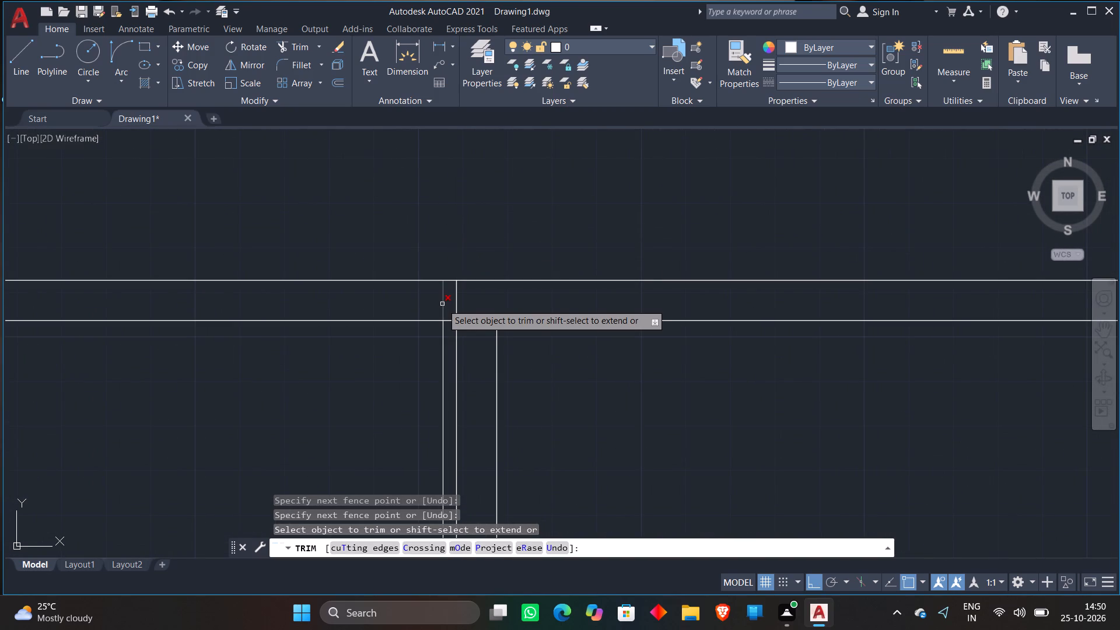
click(442, 302)
scroll(442, 329, down, 1)
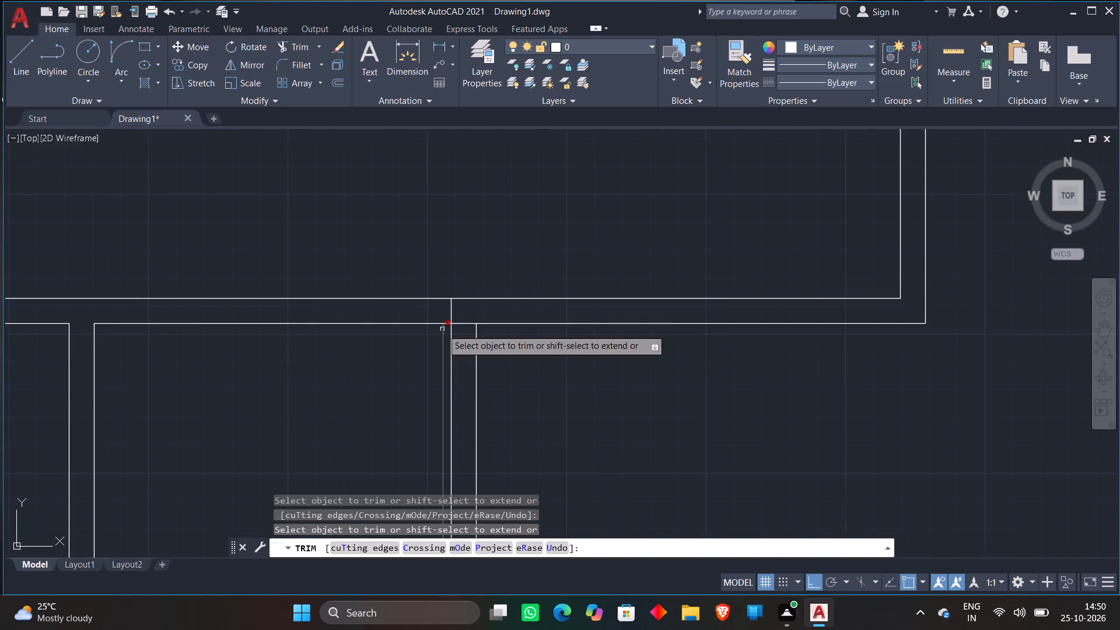
scroll(425, 359, down, 2)
middle_drag(412, 391, 463, 268)
scroll(471, 337, up, 3)
middle_drag(480, 371, 408, 295)
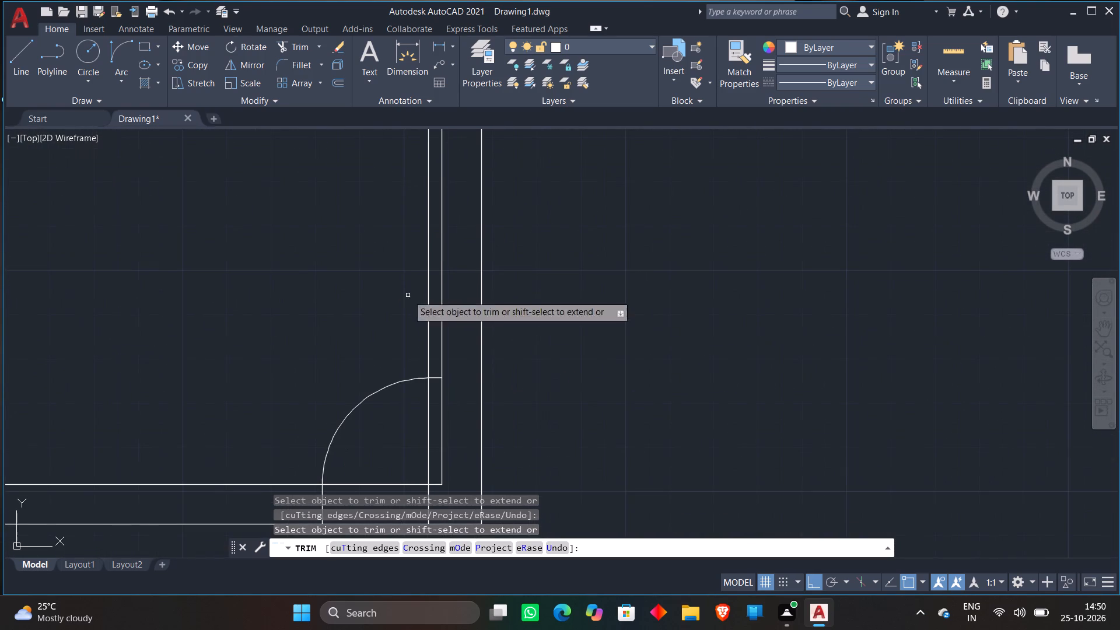
scroll(428, 381, up, 2)
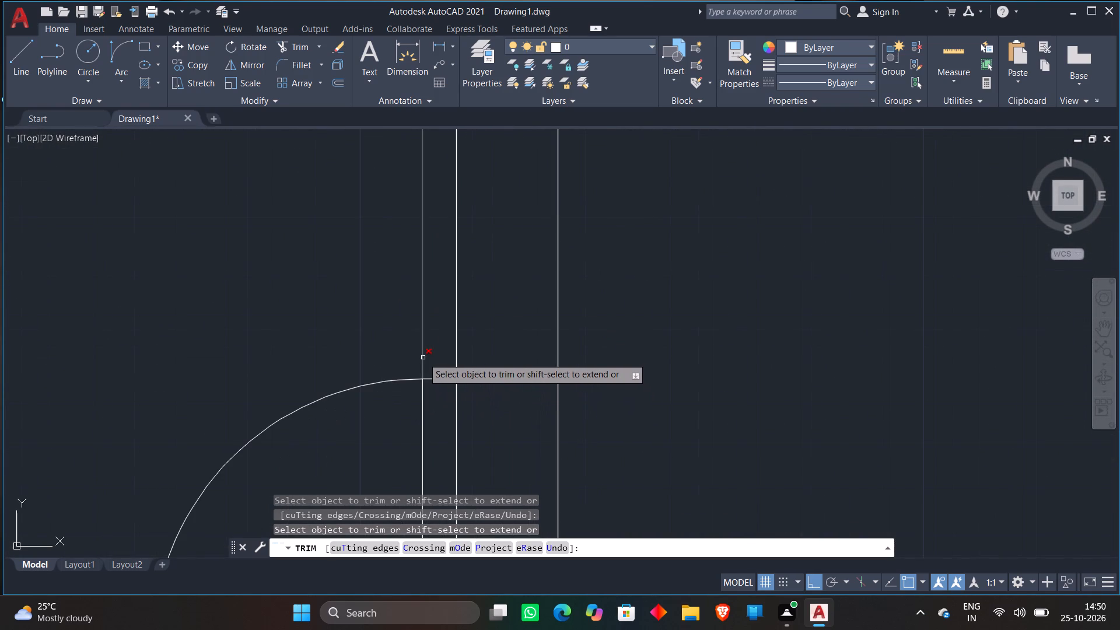
click(423, 358)
click(430, 365)
click(442, 400)
scroll(419, 319, down, 3)
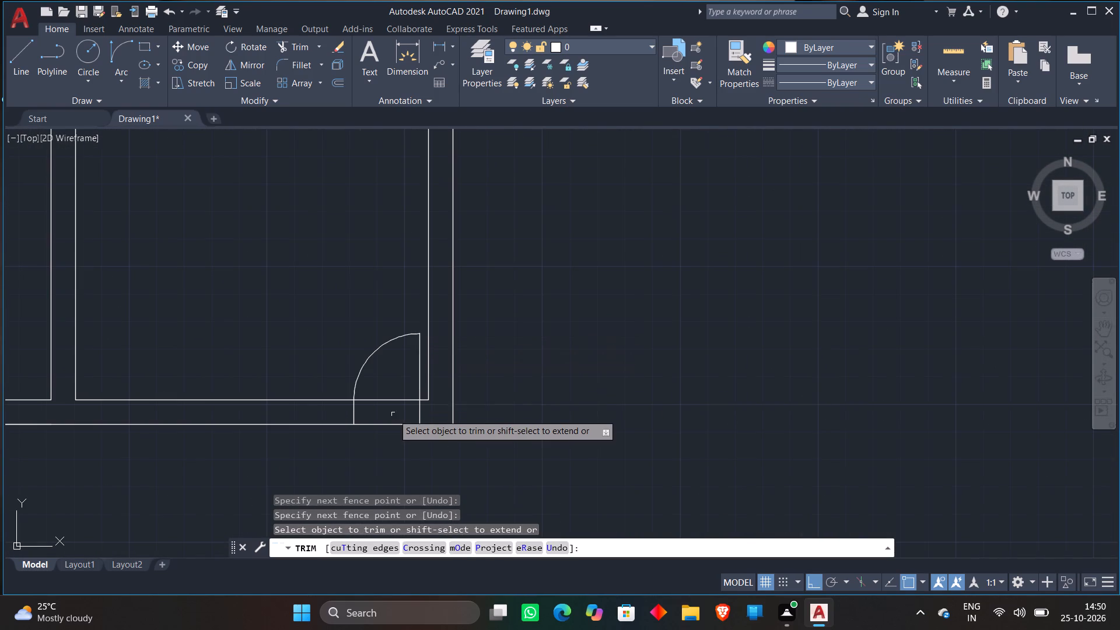
Trim both bottom wall lines across the lower-right room's door opening.
click(390, 388)
click(390, 443)
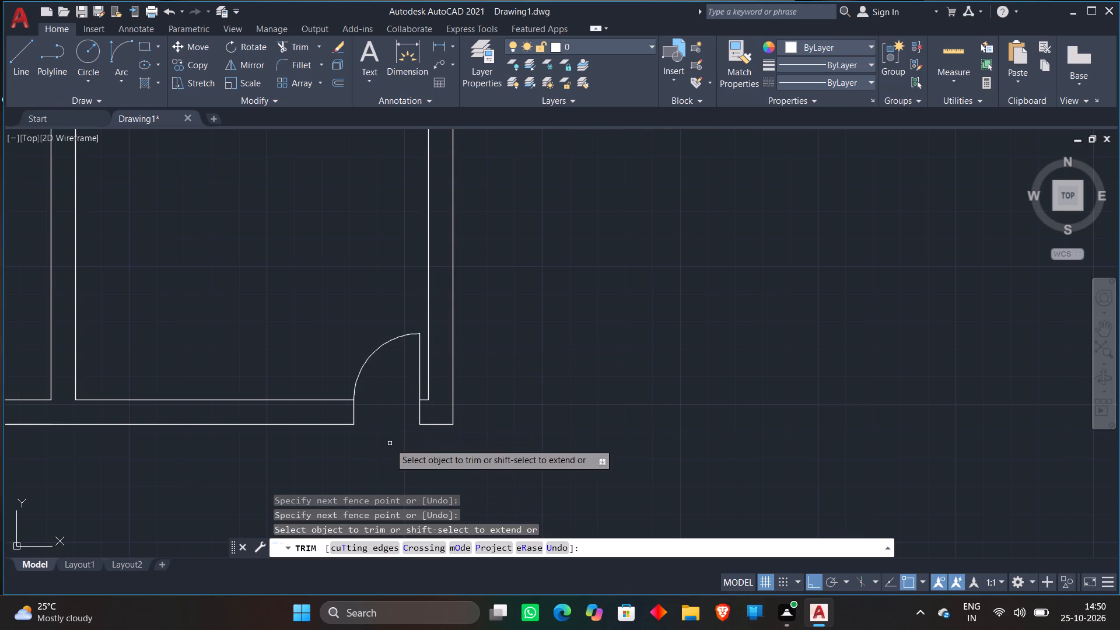
key(space)
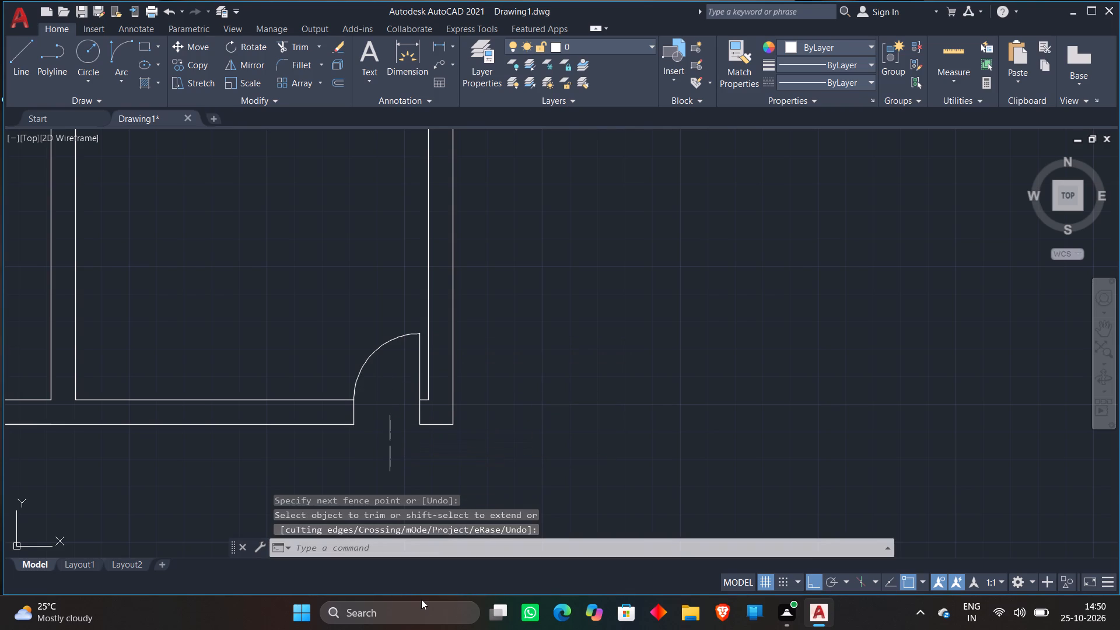
Draw a short vertical line up through the lower-right room's top wall at about the middle of the room's width.
scroll(437, 554, down, 2)
scroll(269, 320, down, 2)
middle_drag(264, 265, 265, 288)
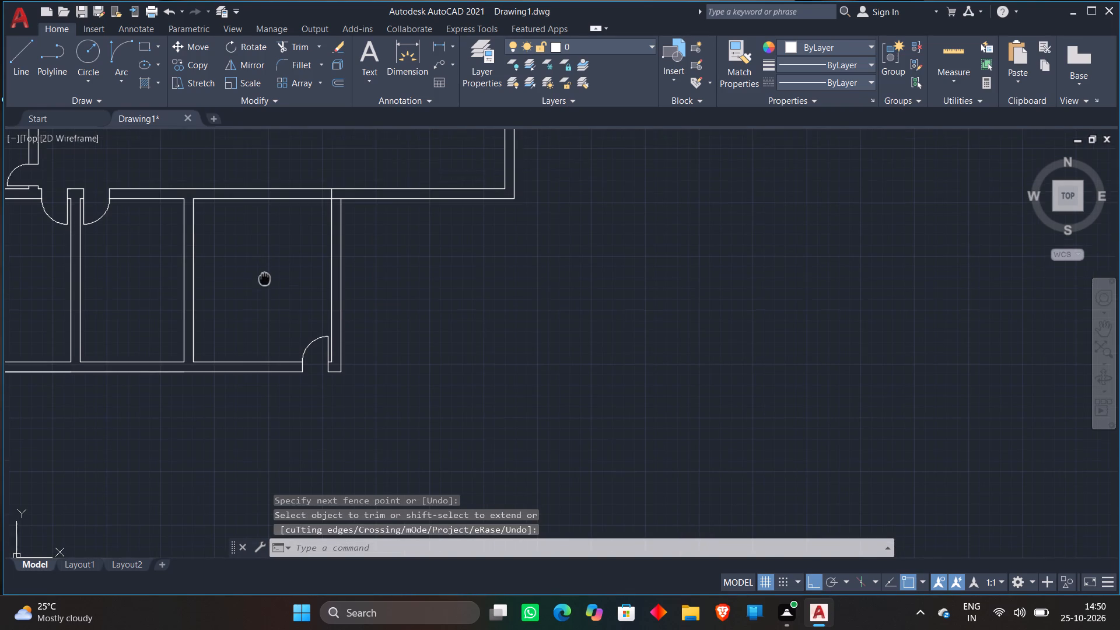
middle_drag(265, 288, 282, 423)
scroll(287, 303, up, 1)
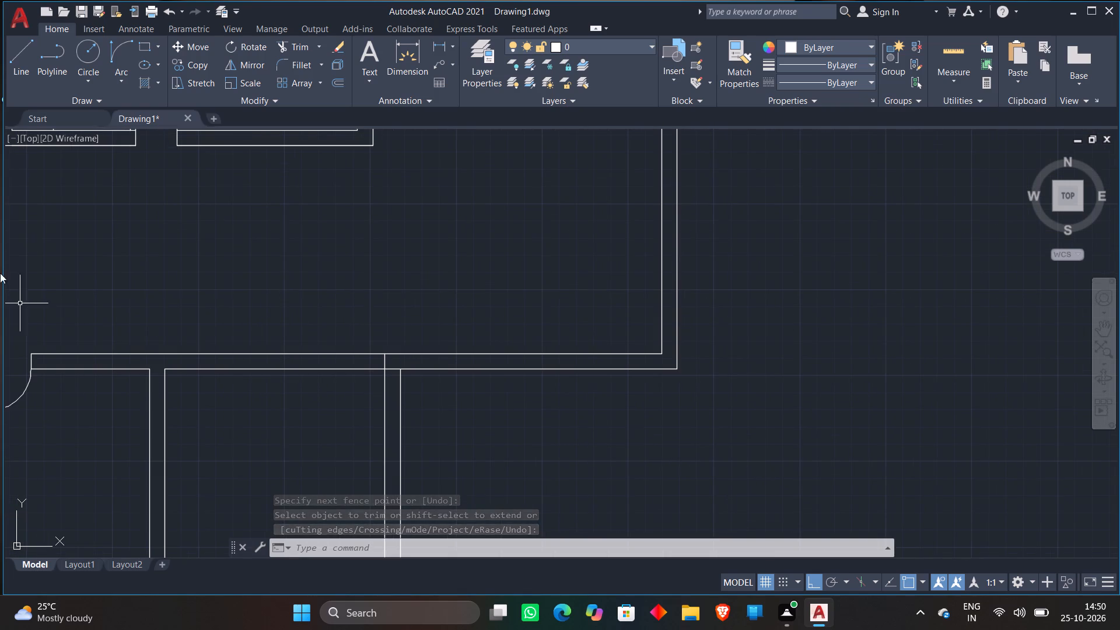
click(15, 61)
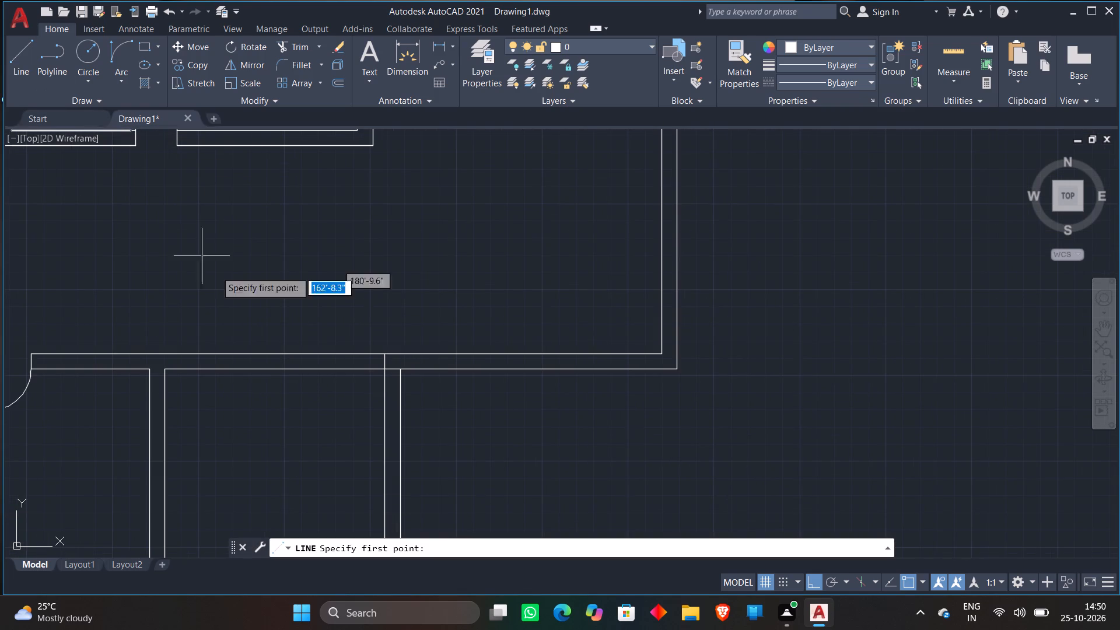
click(275, 369)
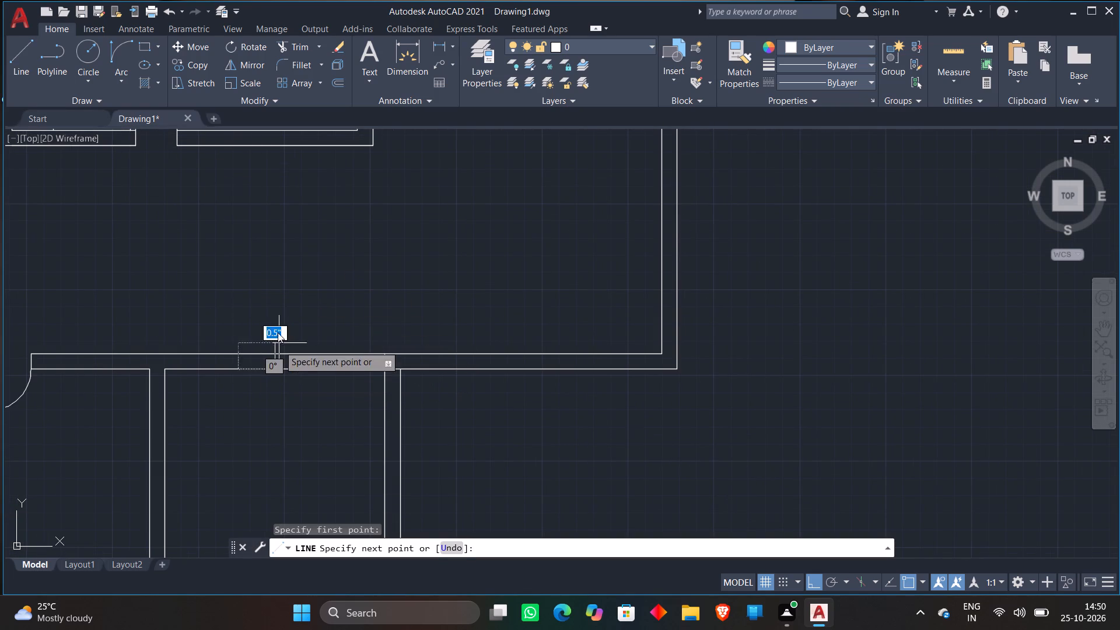
click(278, 332)
key(space)
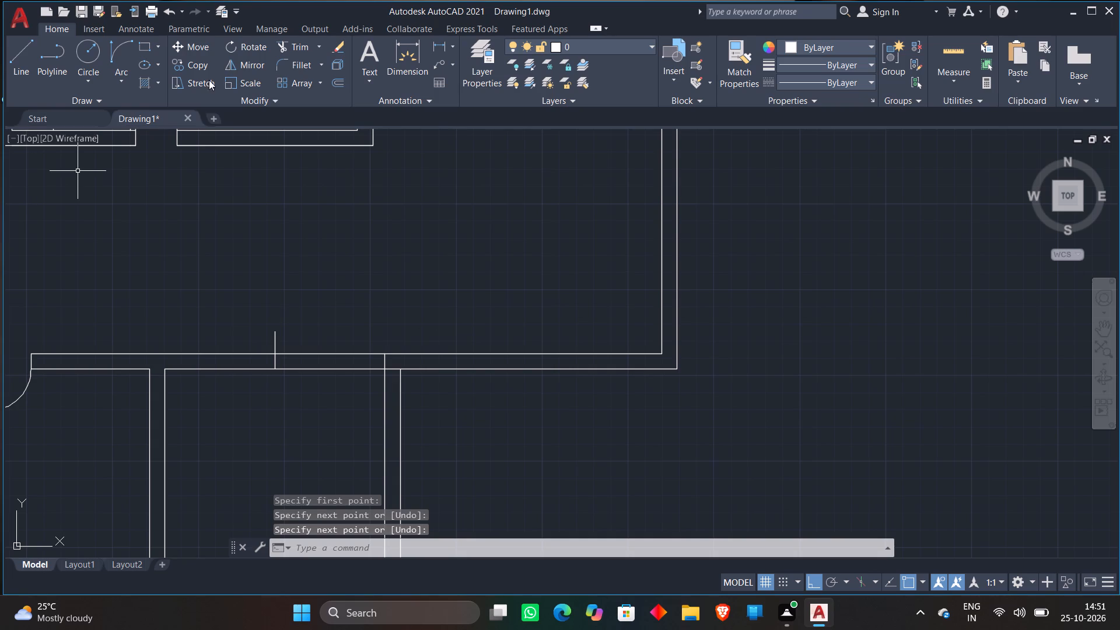
Trim the new line's overhang above the wall and both top wall lines from it to the right inner wall line, opening the wall.
click(274, 45)
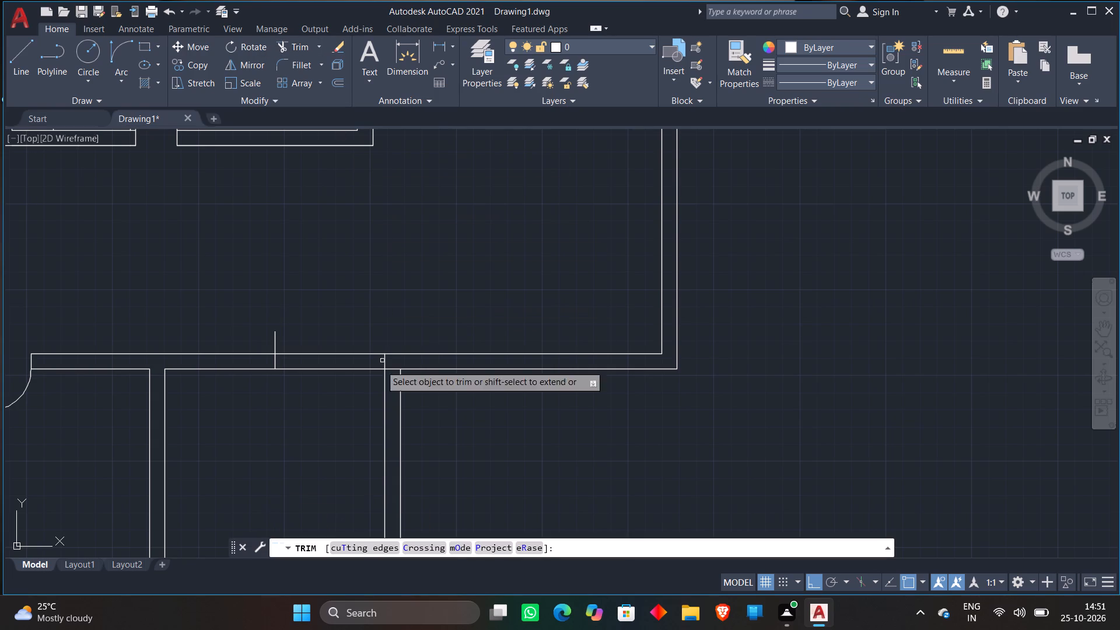
scroll(324, 401, up, 1)
click(233, 303)
click(296, 292)
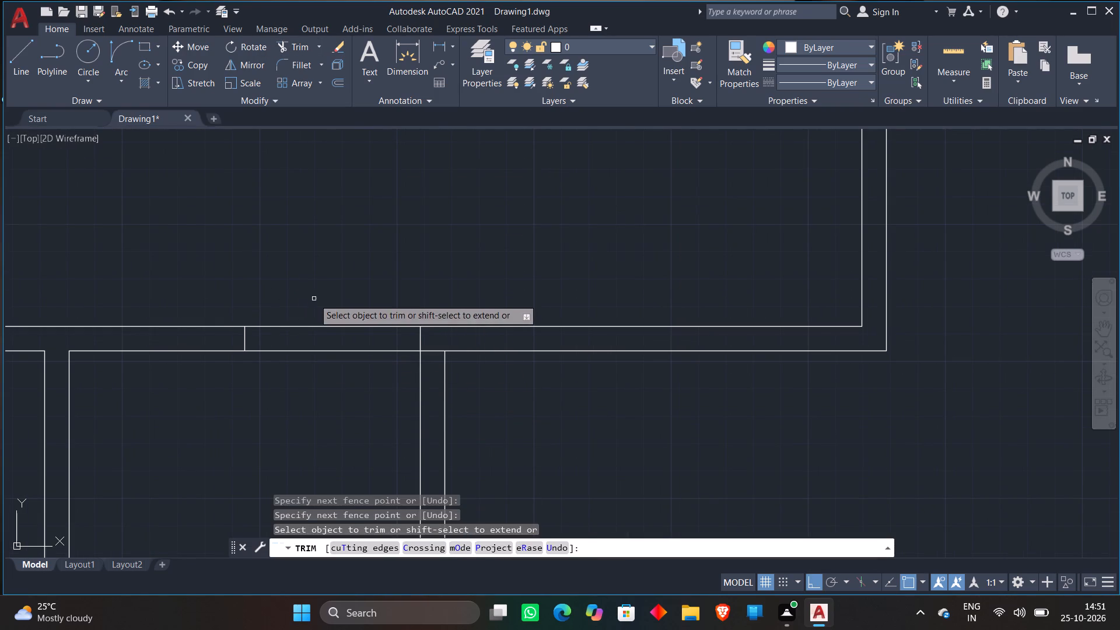
click(314, 299)
click(303, 411)
Trim away the lower-right room's right inner wall line below the top wall.
scroll(341, 359, down, 1)
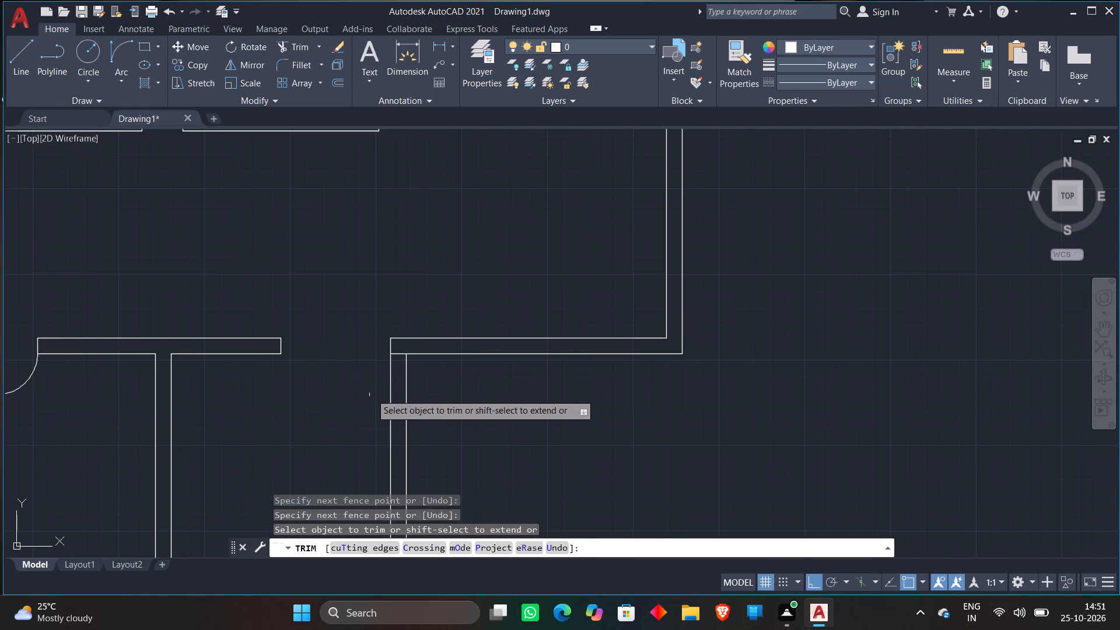
scroll(372, 393, down, 2)
middle_drag(372, 393, 389, 362)
scroll(390, 369, up, 1)
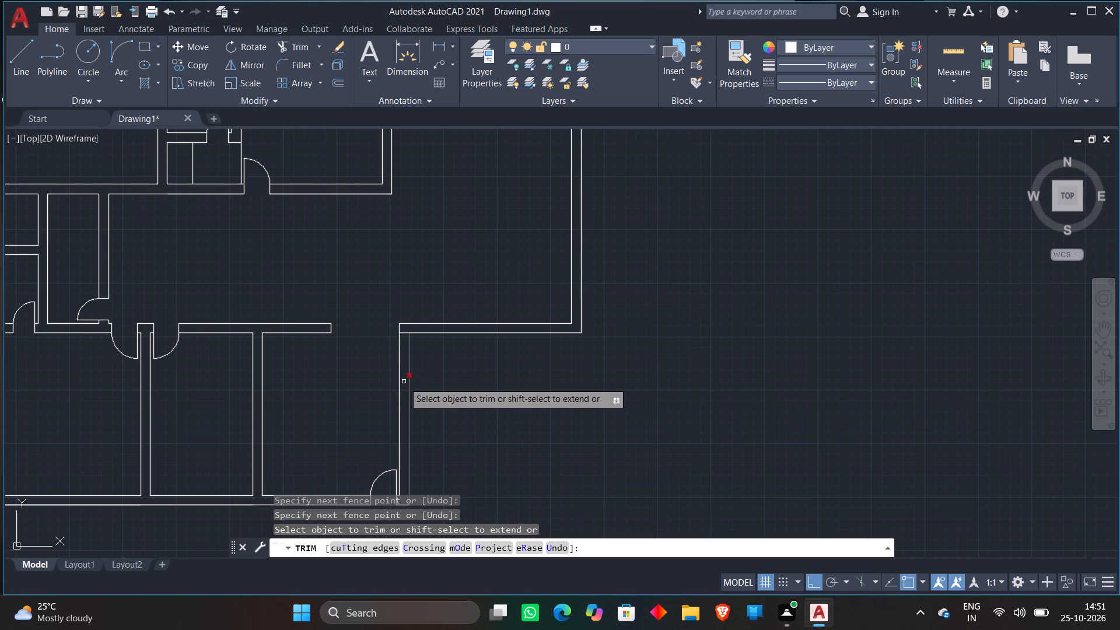
click(400, 385)
scroll(384, 342, down, 1)
middle_drag(376, 392, 402, 337)
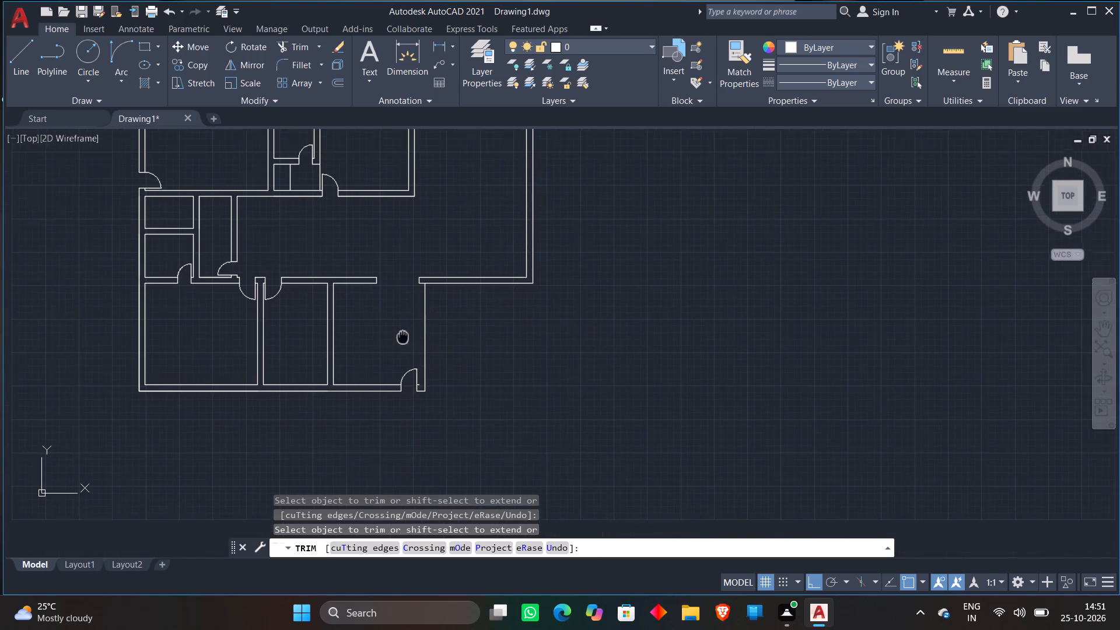
Extend the short jamb line at the top opening's right edge down to the lower-right room's bottom wall, restoring the right inner wall line.
scroll(415, 413, up, 3)
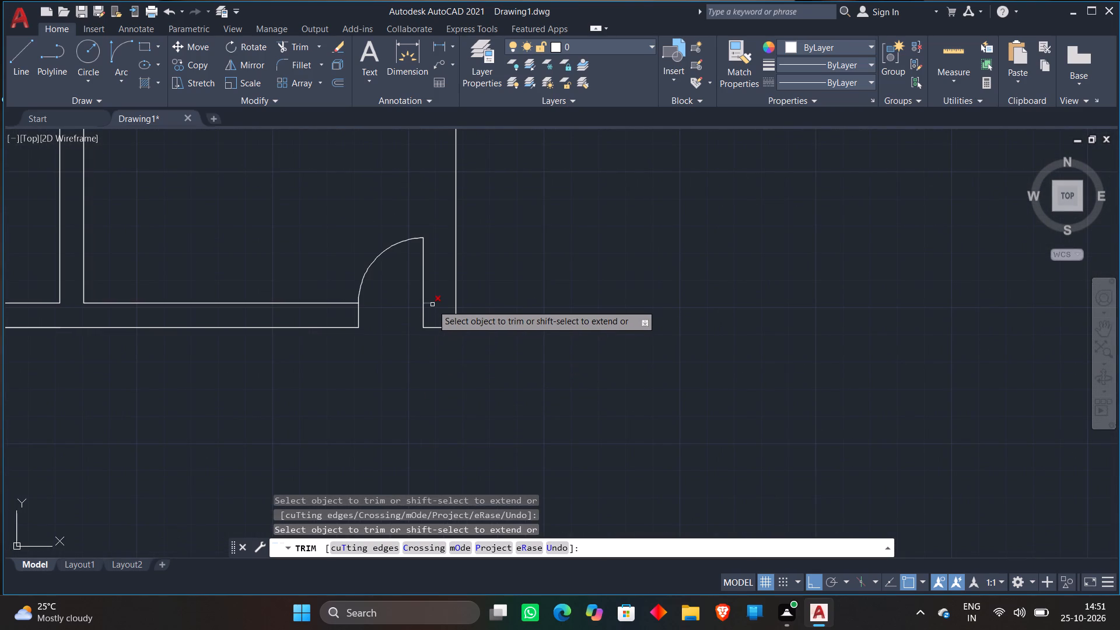
scroll(534, 288, down, 3)
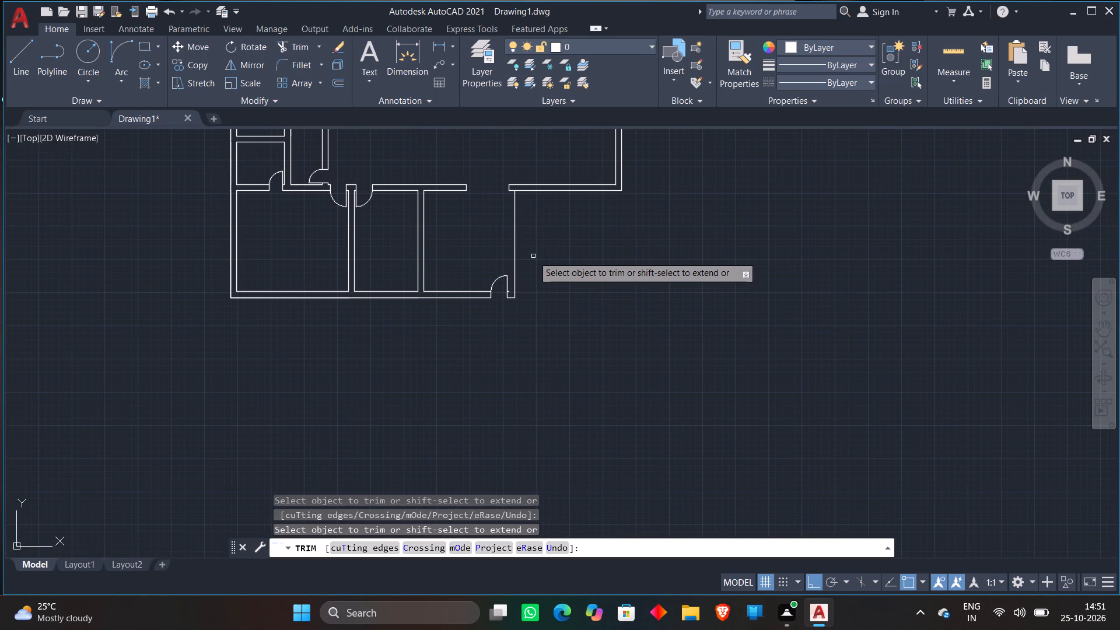
key(Escape)
text(EX)
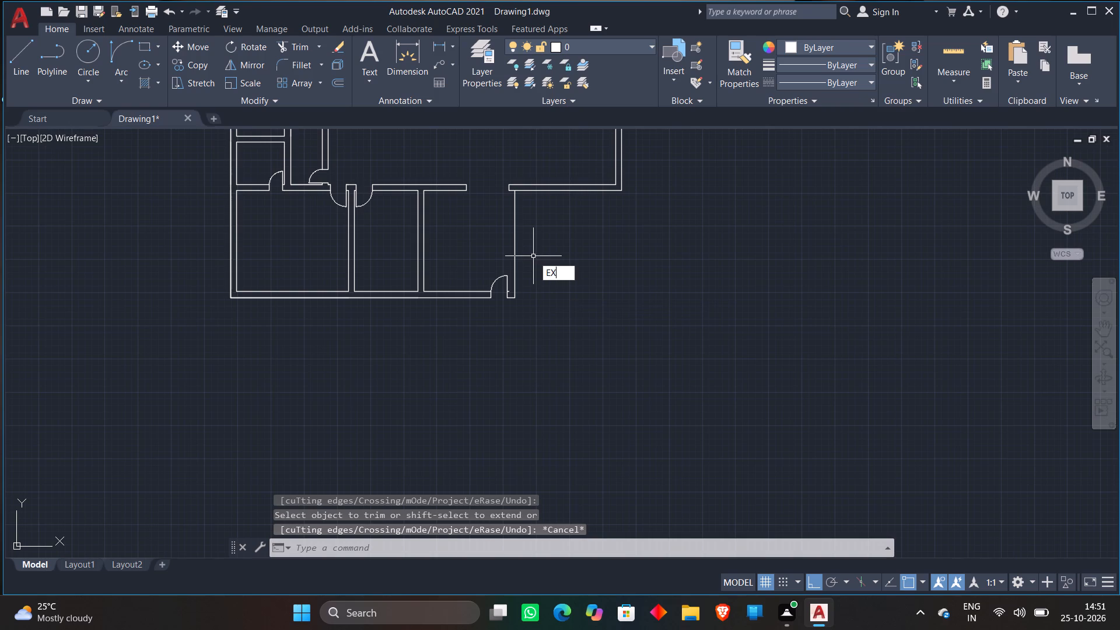
key(space)
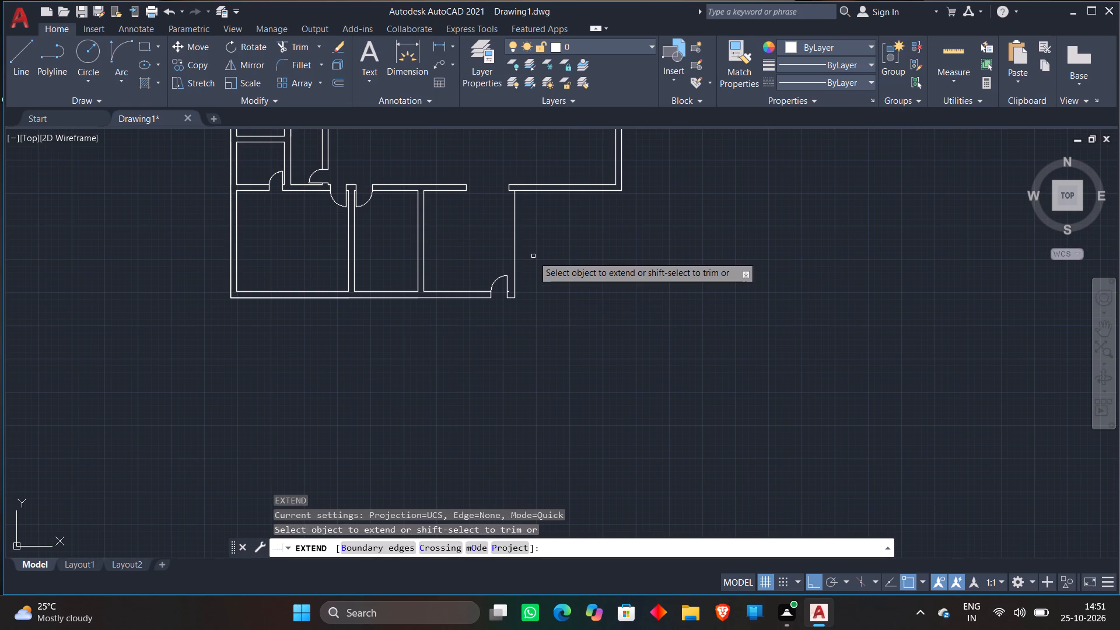
scroll(521, 164, up, 2)
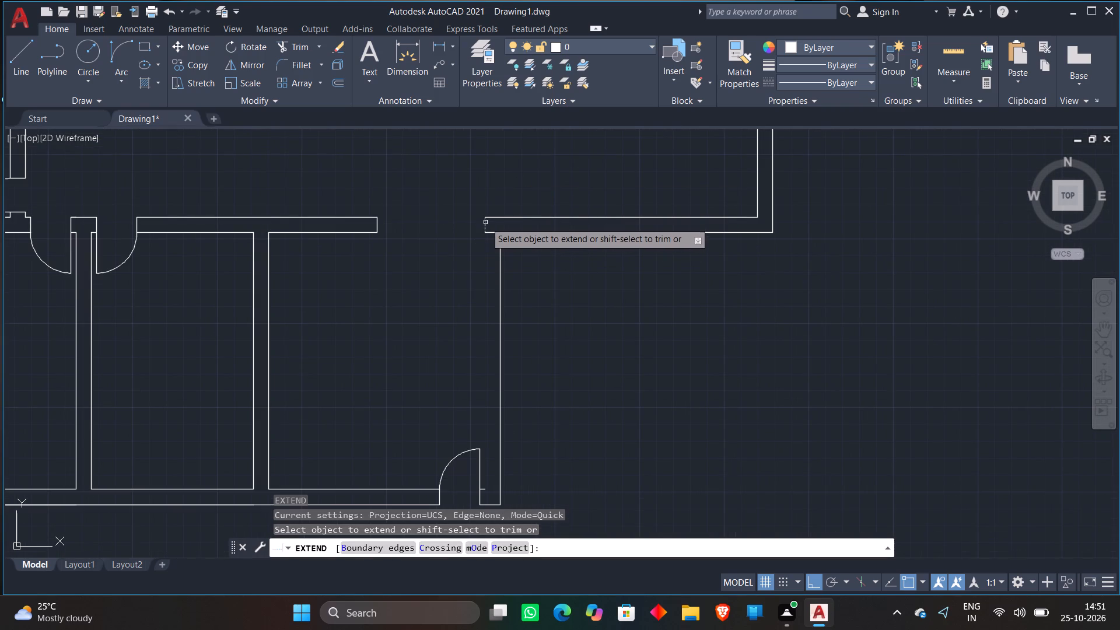
click(485, 227)
scroll(394, 278, down, 1)
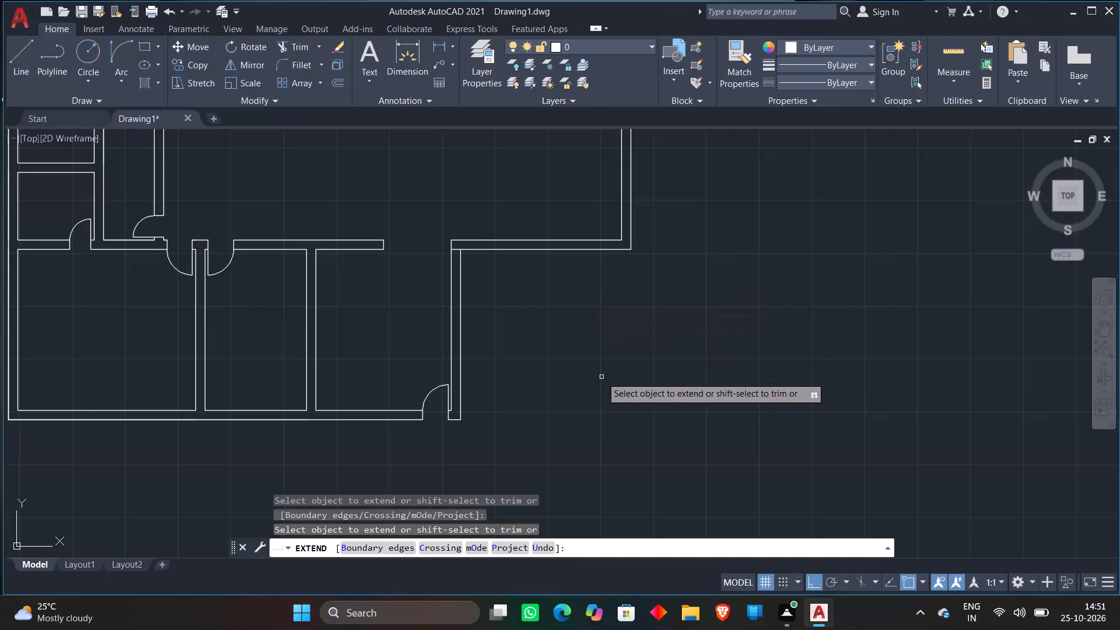
key(space)
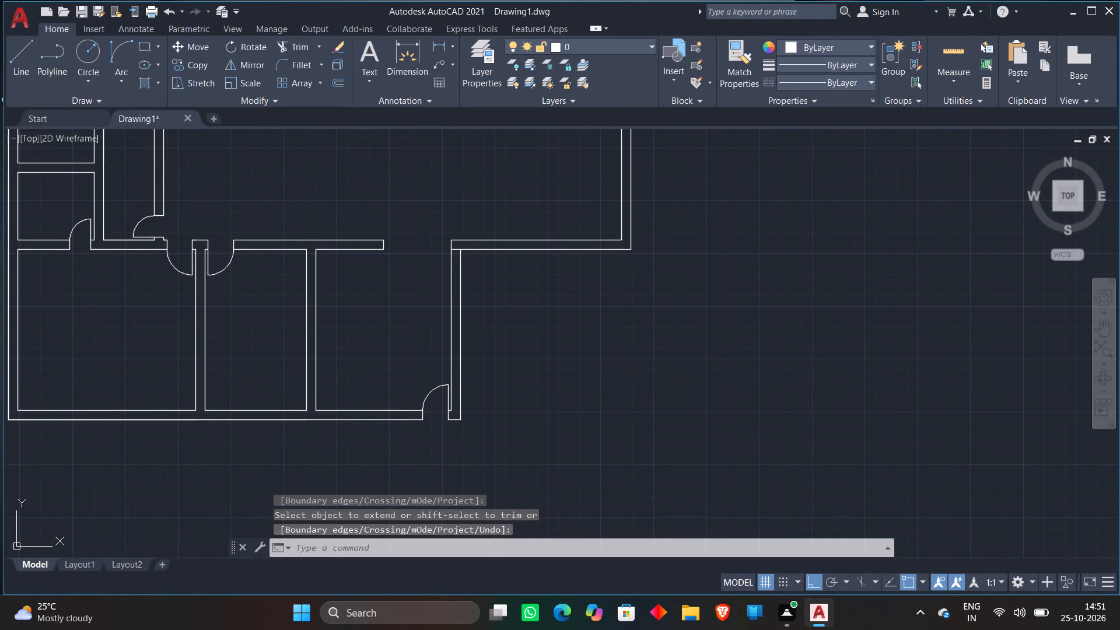
Trim the short wall line crossing the junction between the lower-right room's right wall and the top wall.
click(304, 47)
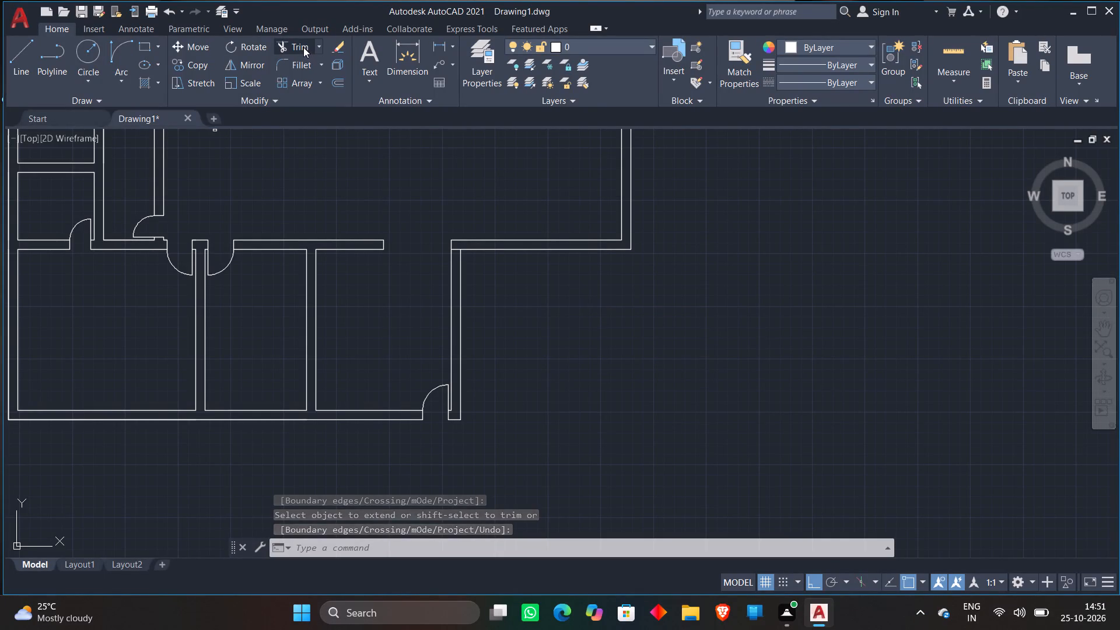
scroll(498, 248, up, 2)
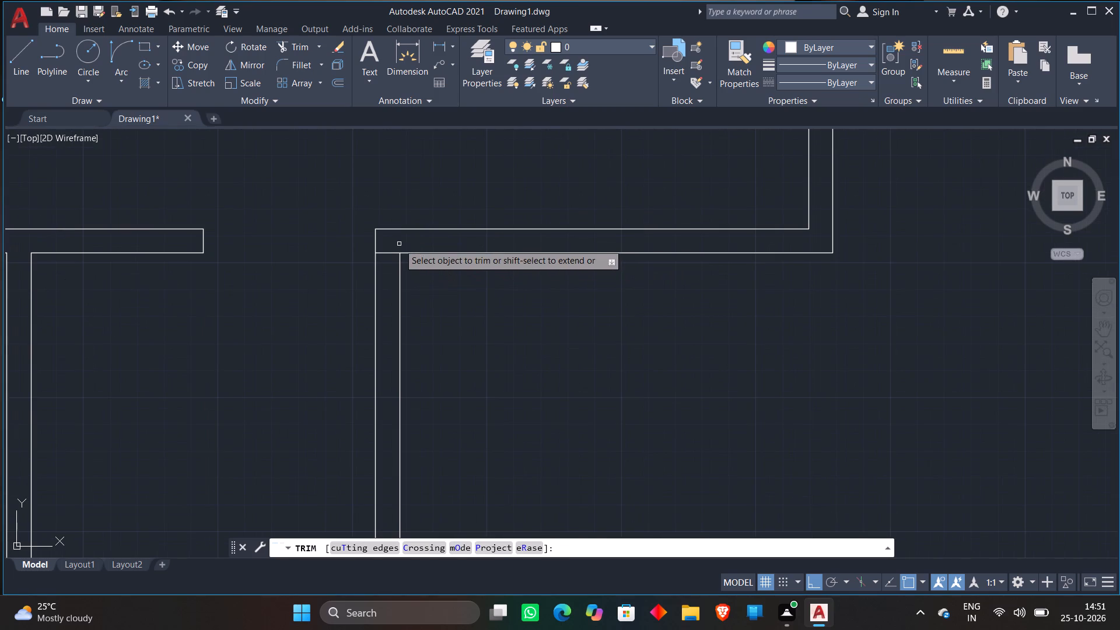
drag(394, 244, 394, 250)
click(390, 265)
scroll(482, 296, down, 2)
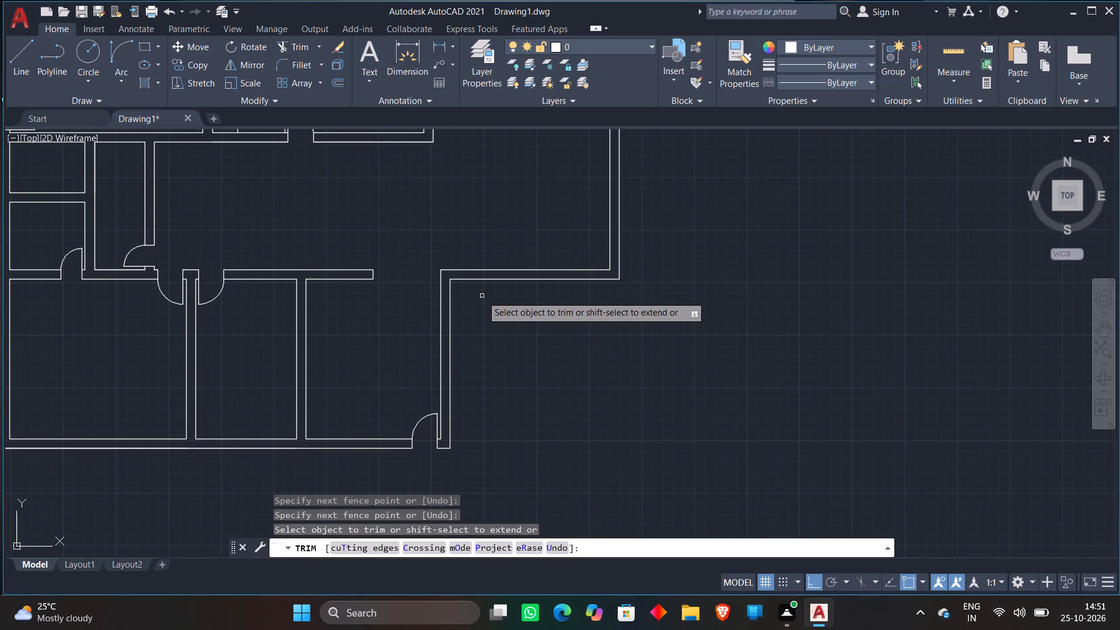
key(space)
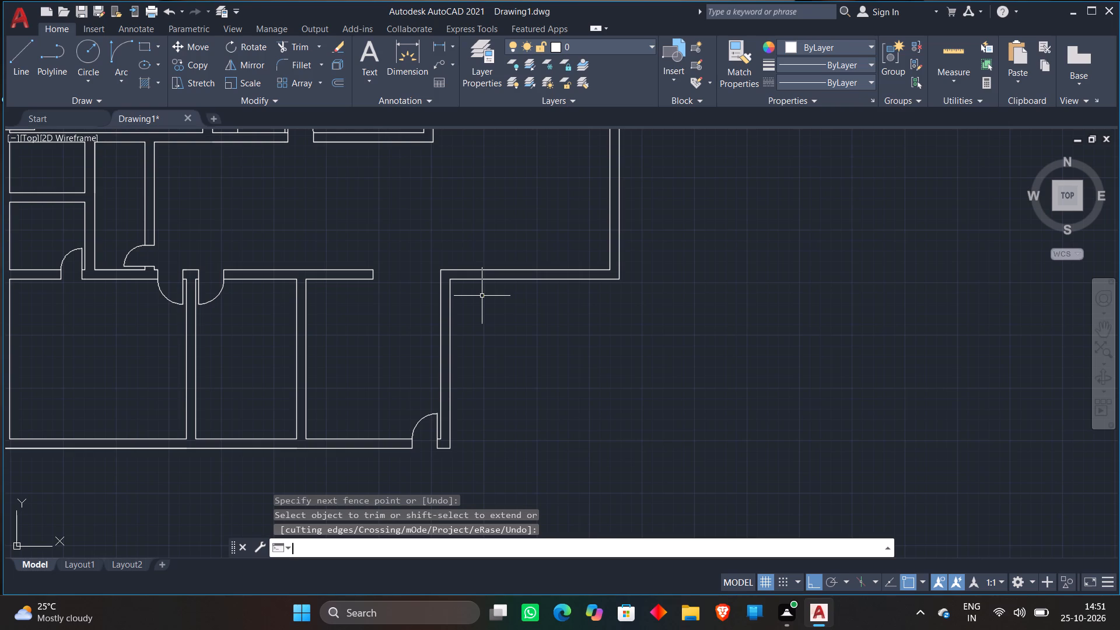
Draw a 2'9" vertical line up from the midpoint of the outer line of the large right room's bottom wall.
scroll(482, 295, down, 5)
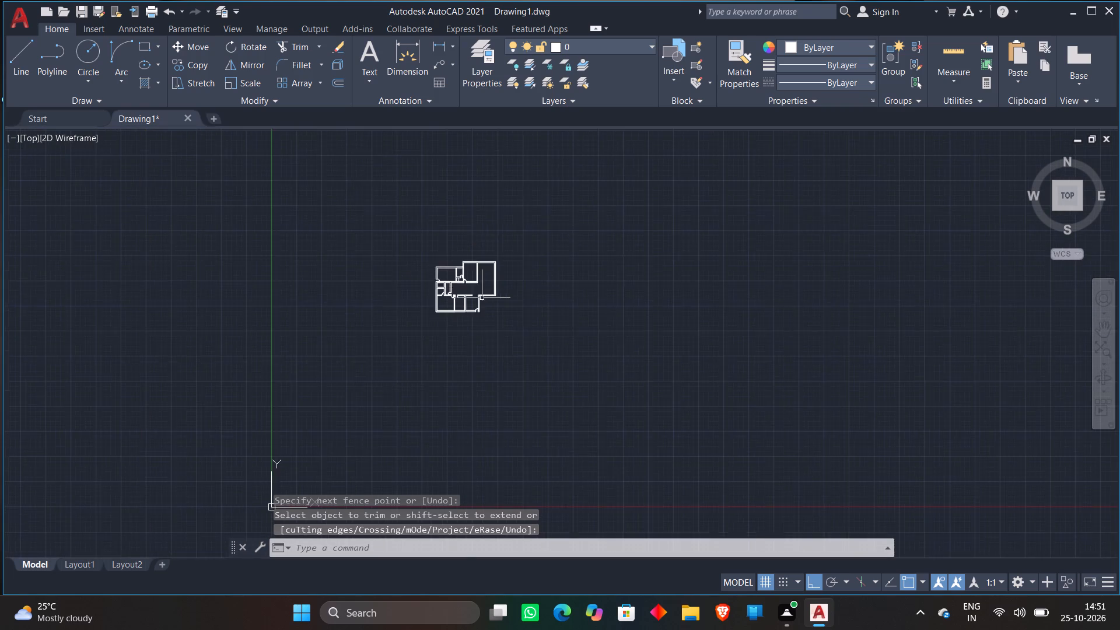
scroll(482, 298, down, 1)
scroll(526, 306, up, 4)
middle_drag(299, 275, 401, 321)
scroll(408, 268, up, 2)
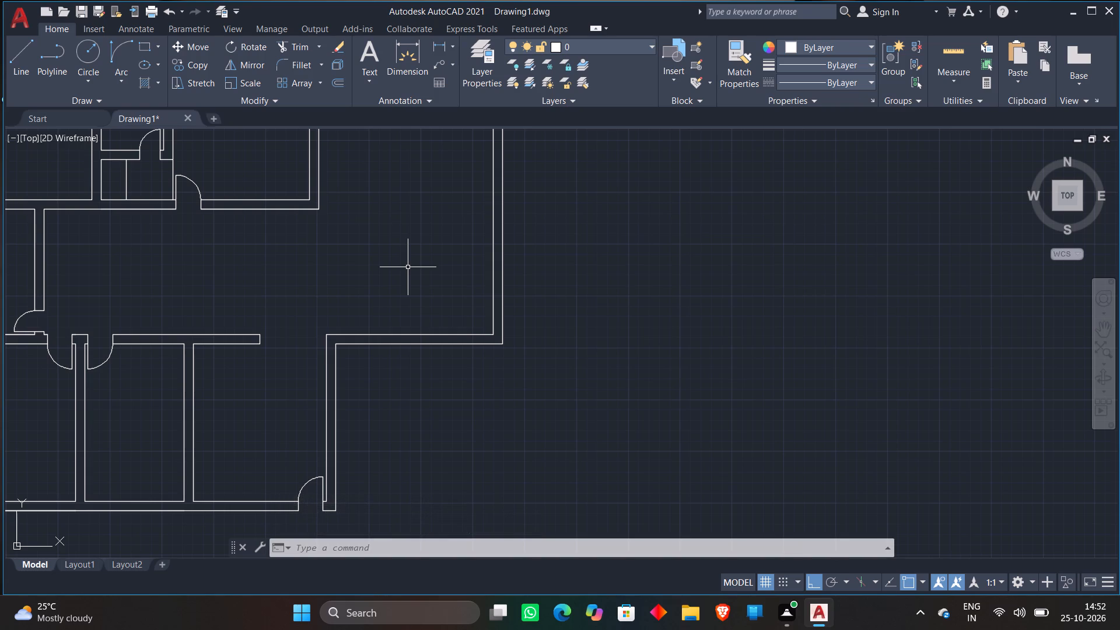
scroll(383, 321, up, 1)
scroll(403, 297, down, 1)
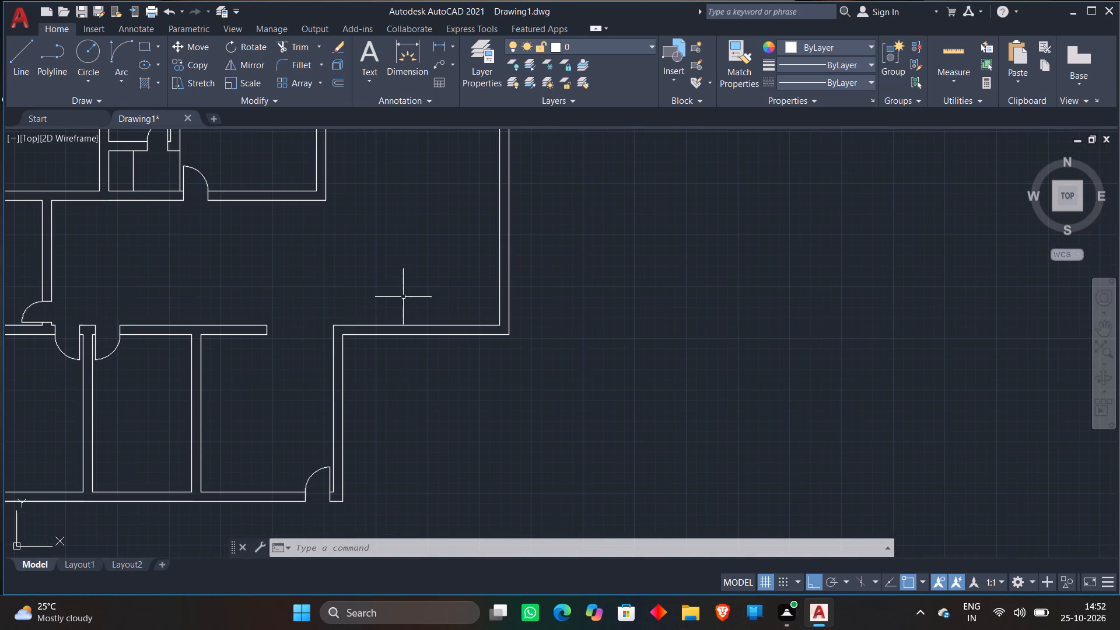
click(17, 72)
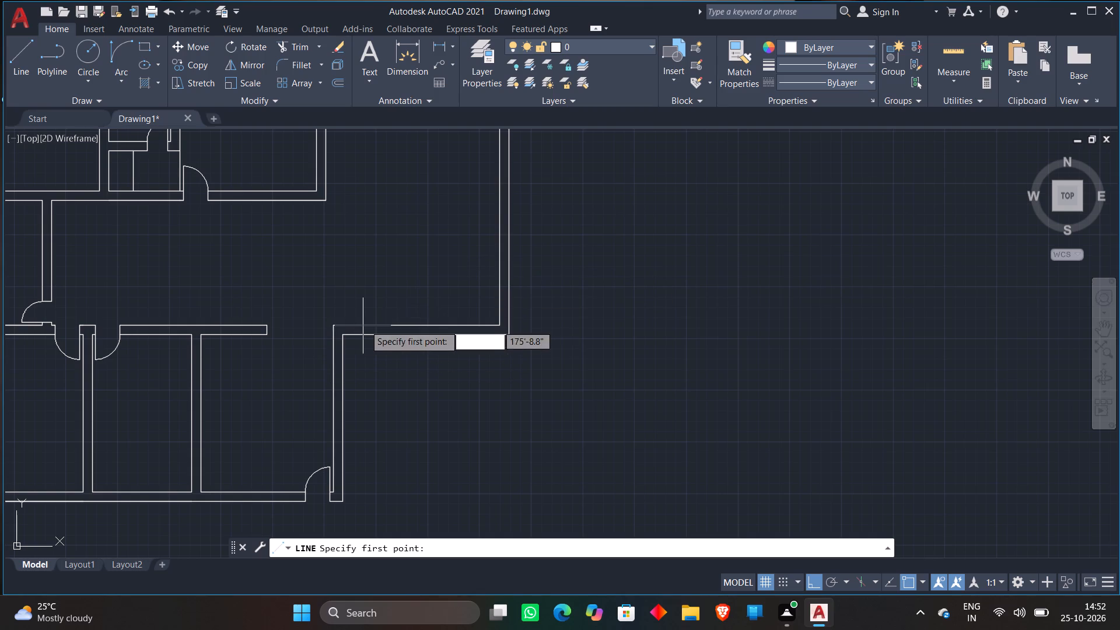
scroll(417, 327, up, 3)
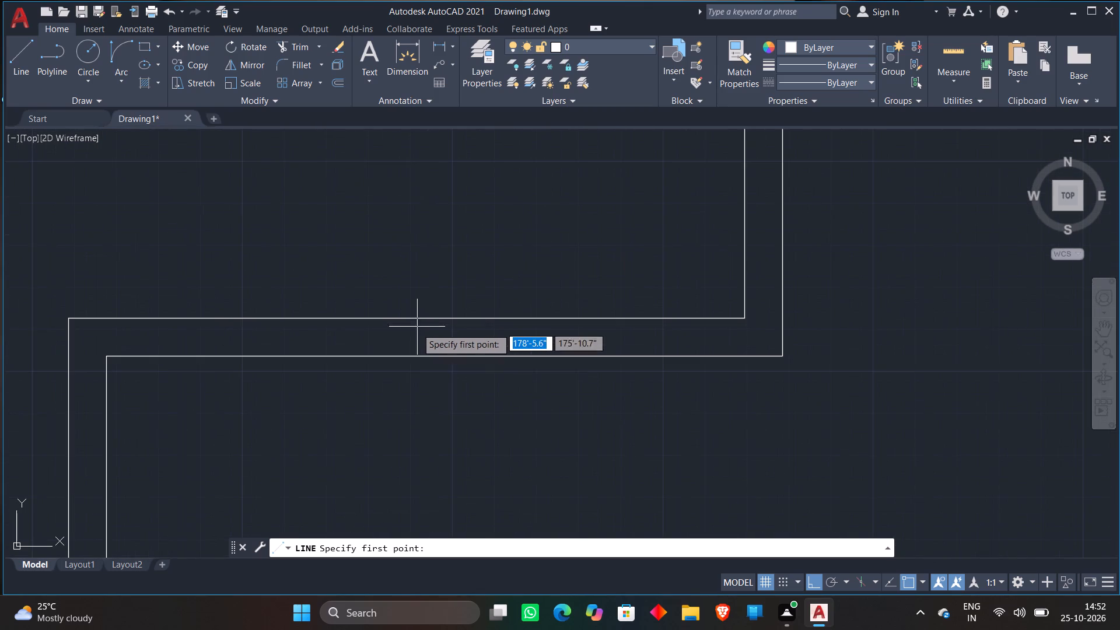
click(444, 353)
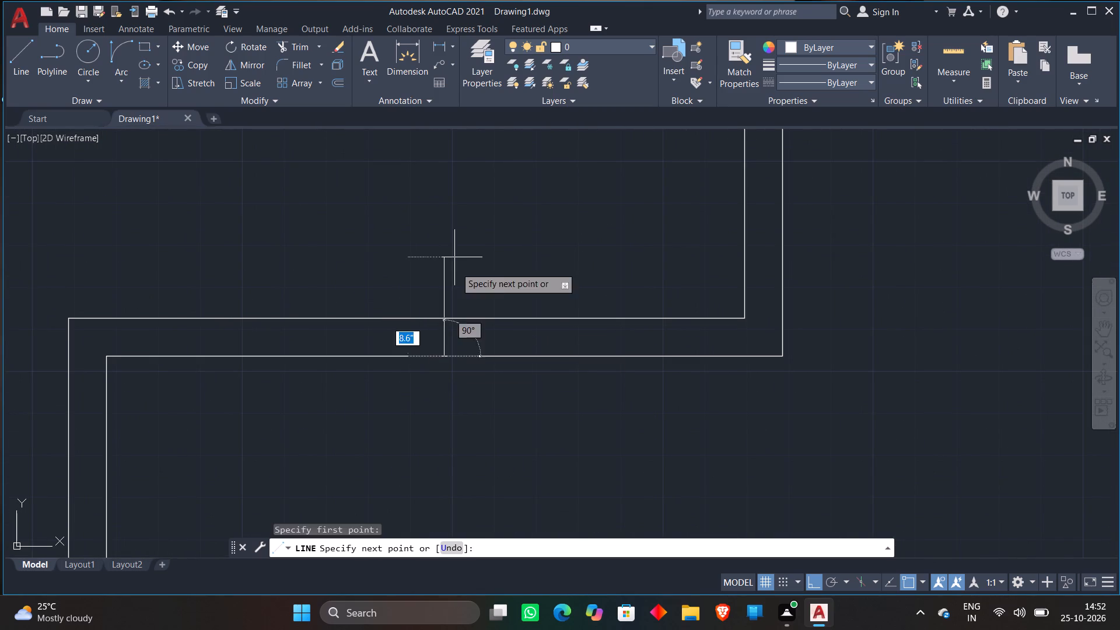
text(2'9")
key(Return)
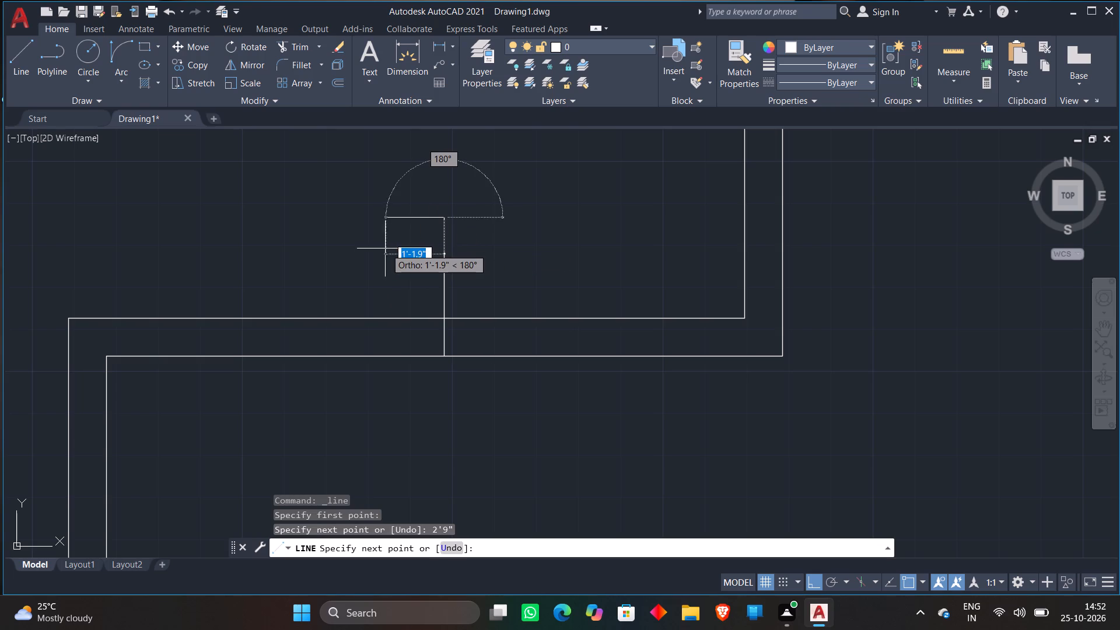
key(2)
key(apostrophe)
key(Return)
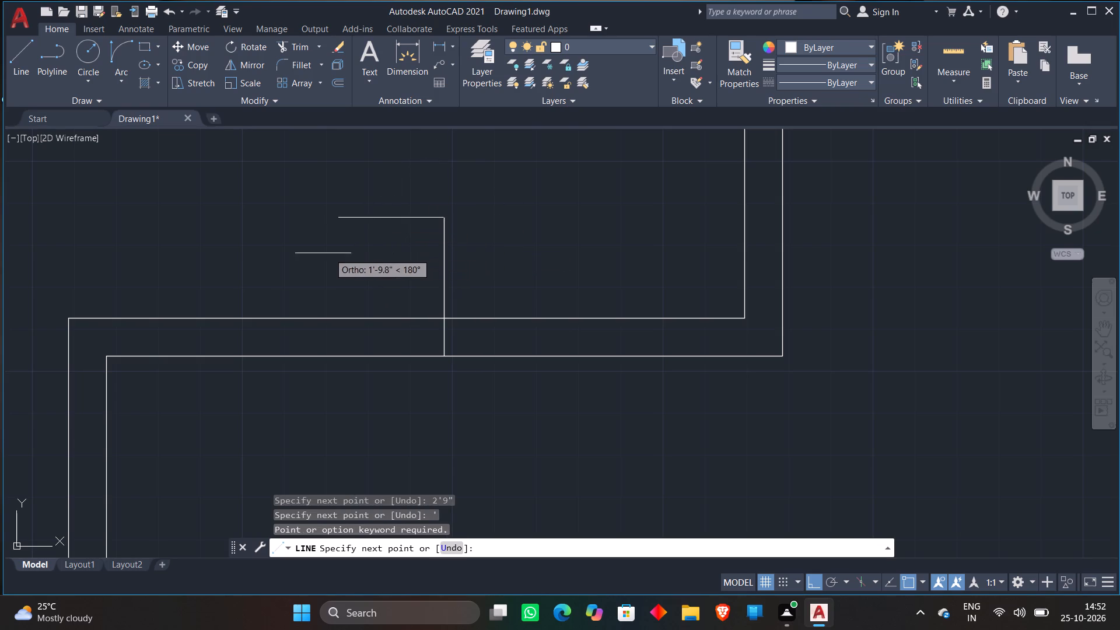
key(space)
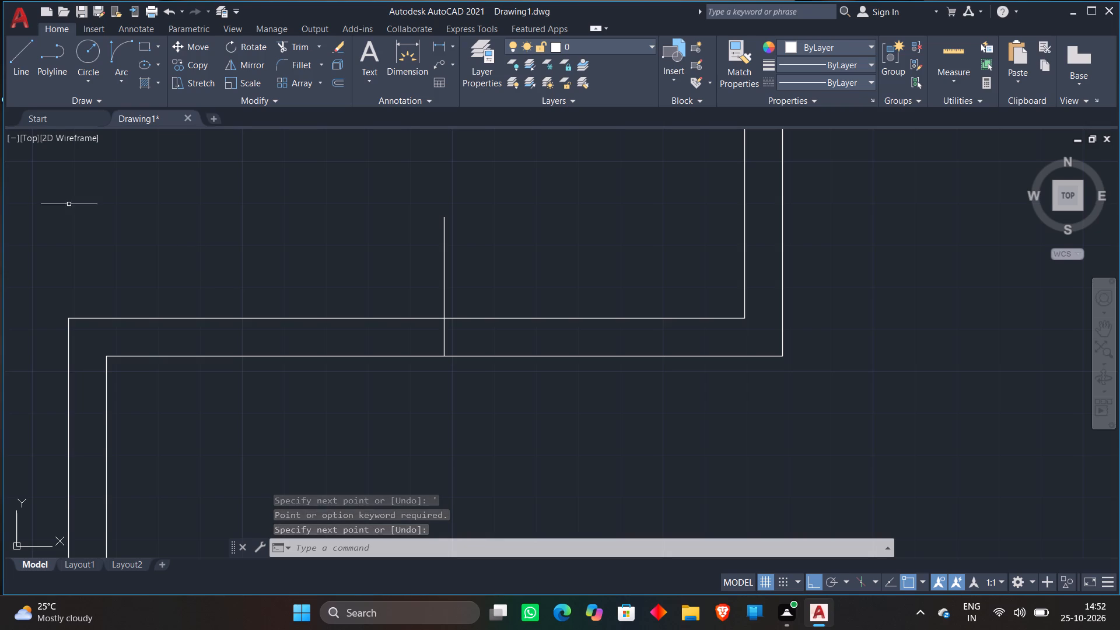
From the vertical line's top end, draw a line 2' to the left and 2'9" down to the outer wall line.
click(20, 48)
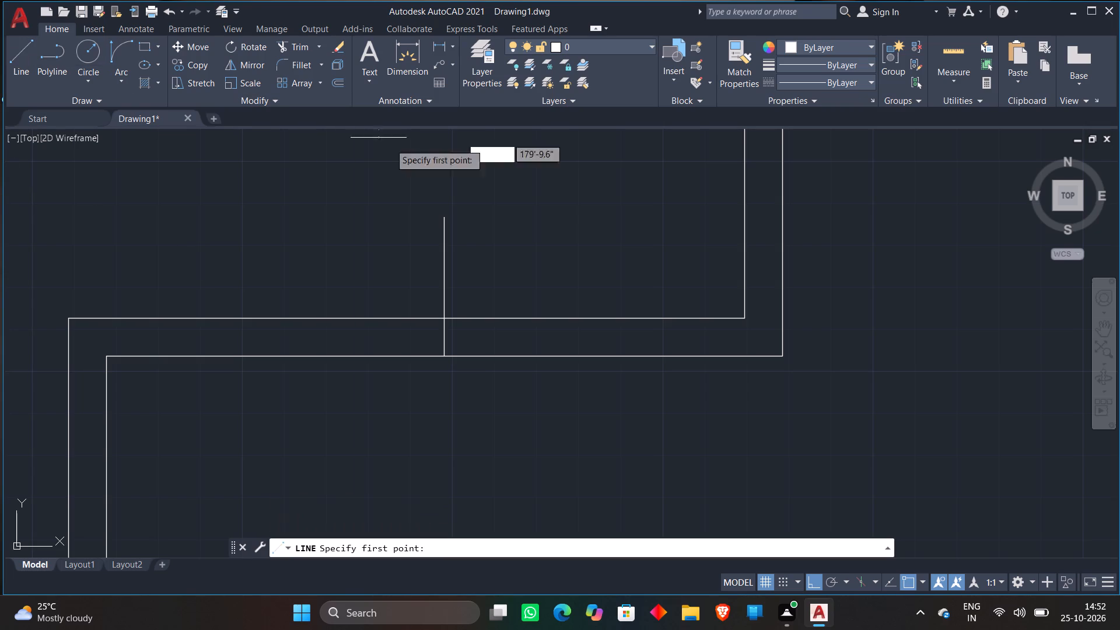
click(446, 215)
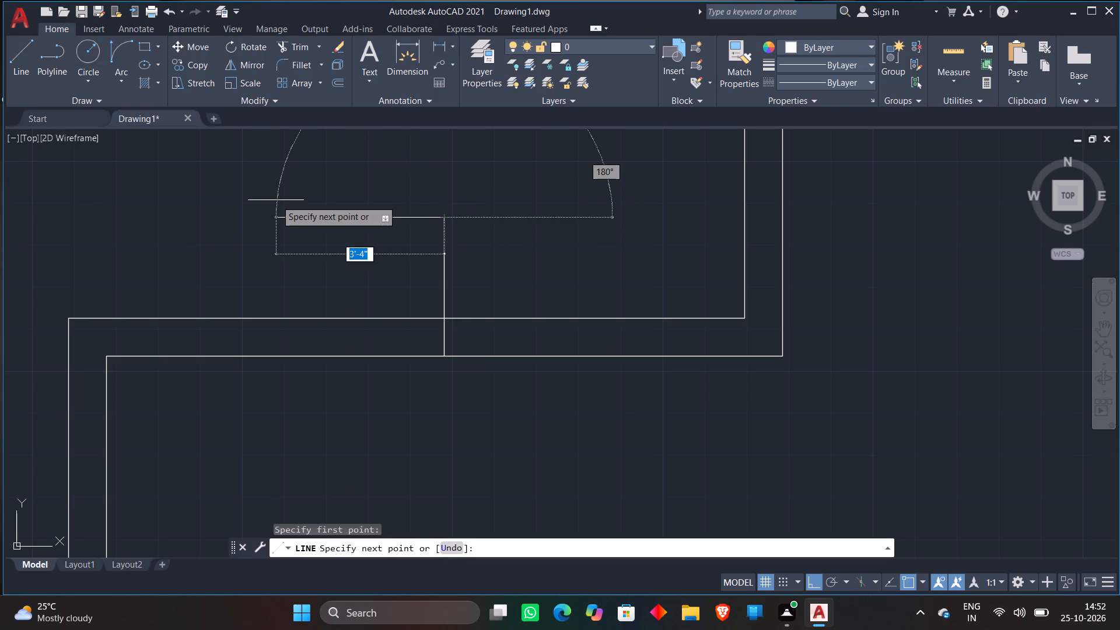
text(2')
key(Return)
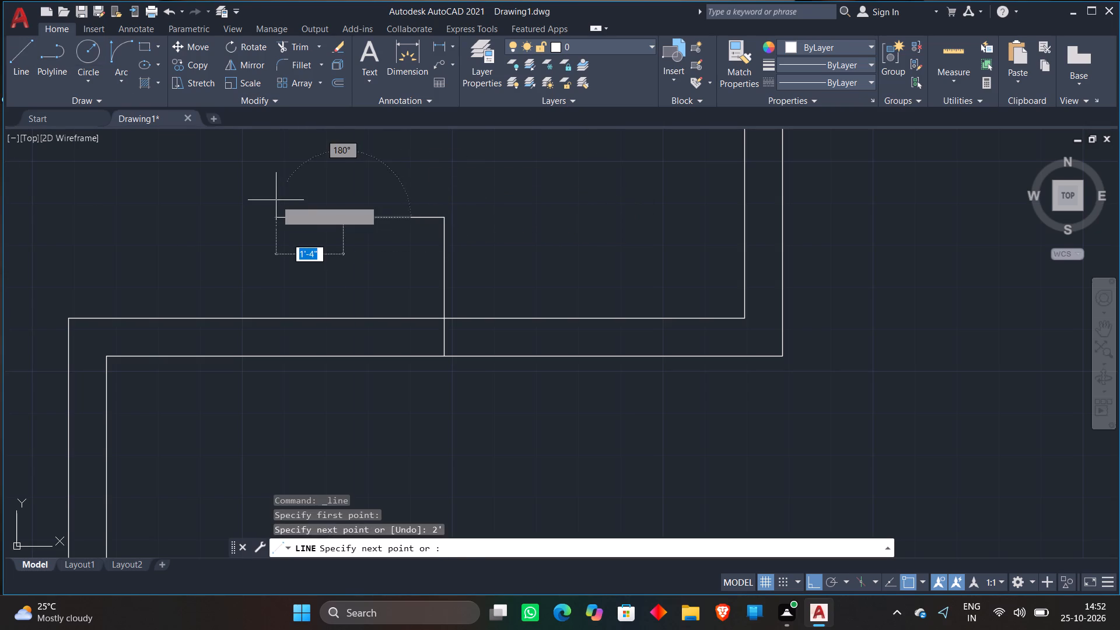
text(2'9")
key(Return)
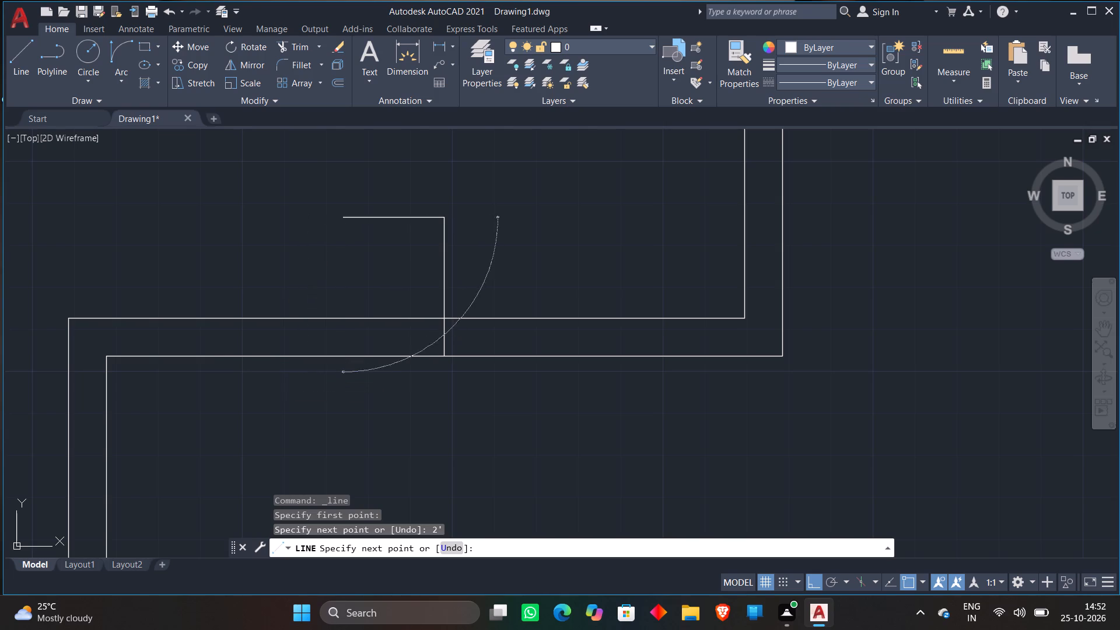
key(space)
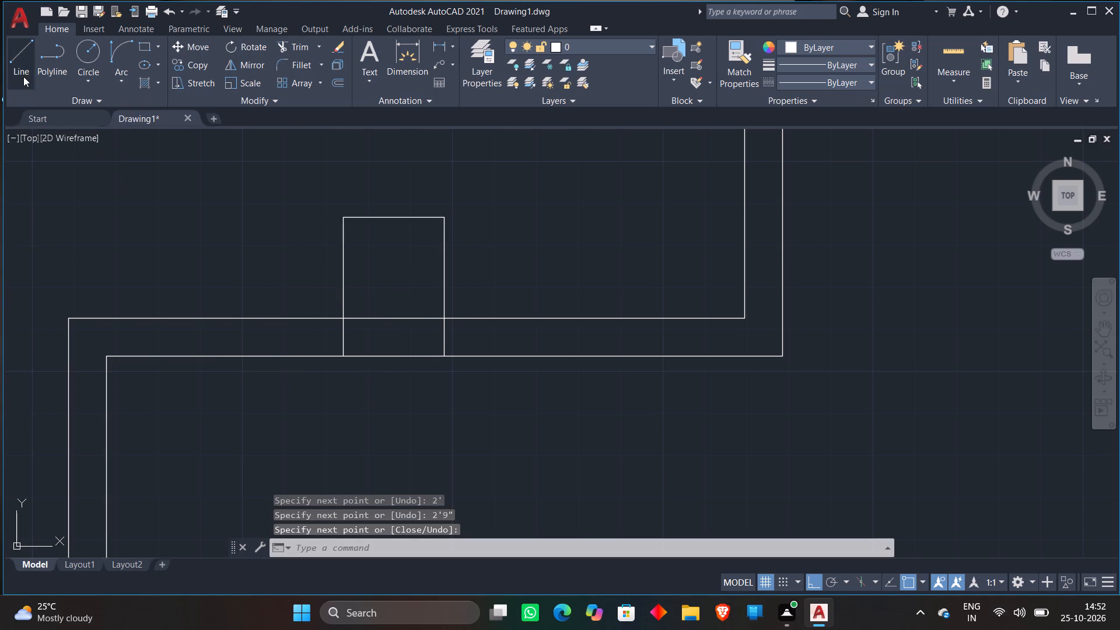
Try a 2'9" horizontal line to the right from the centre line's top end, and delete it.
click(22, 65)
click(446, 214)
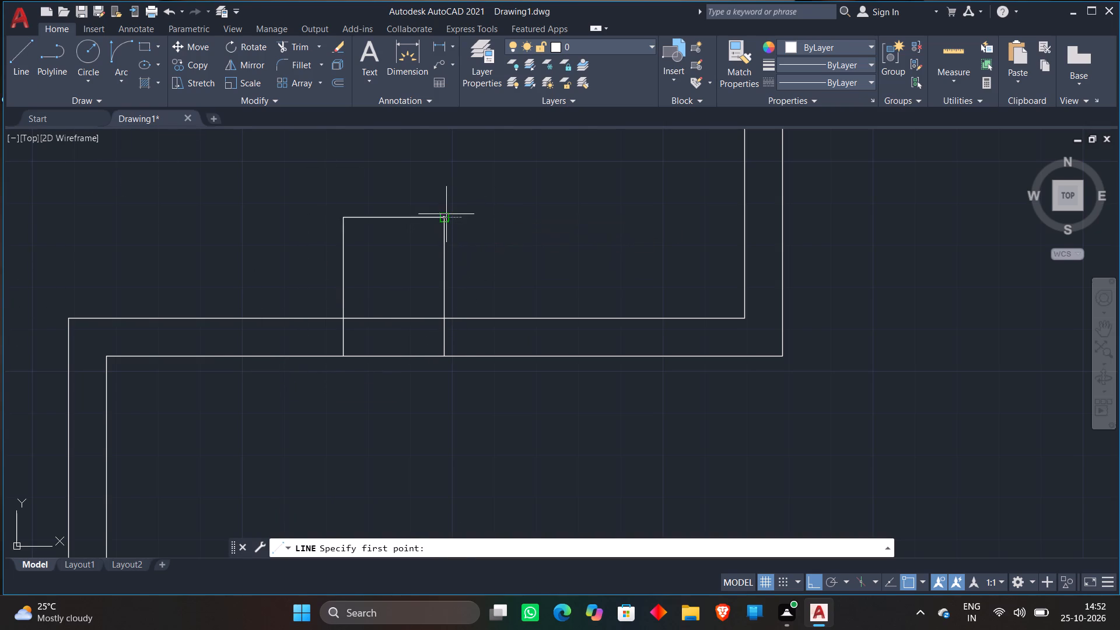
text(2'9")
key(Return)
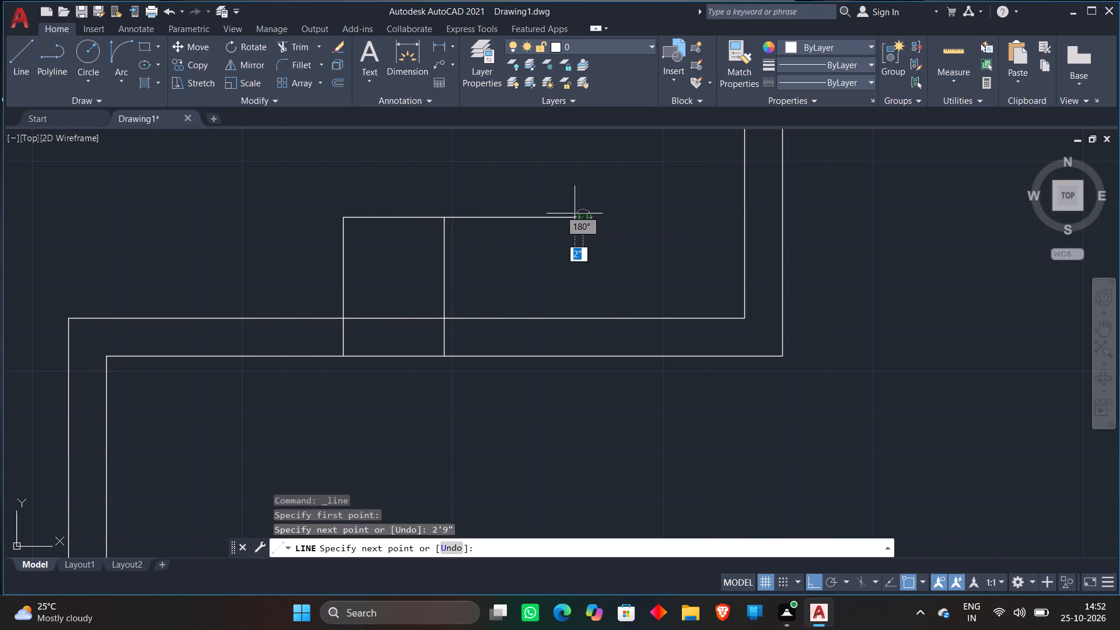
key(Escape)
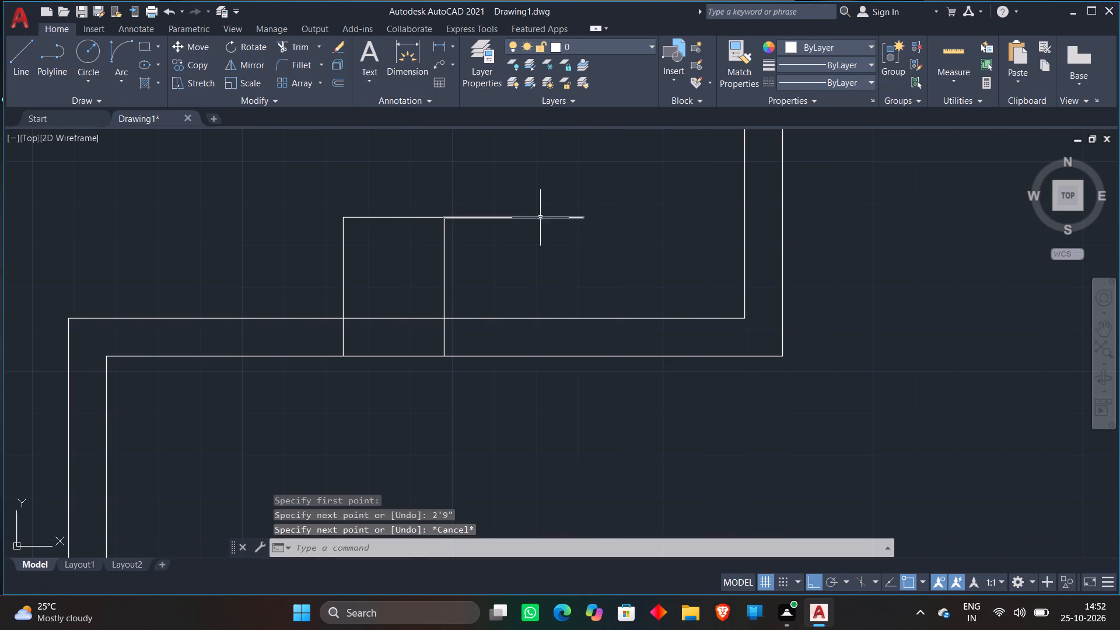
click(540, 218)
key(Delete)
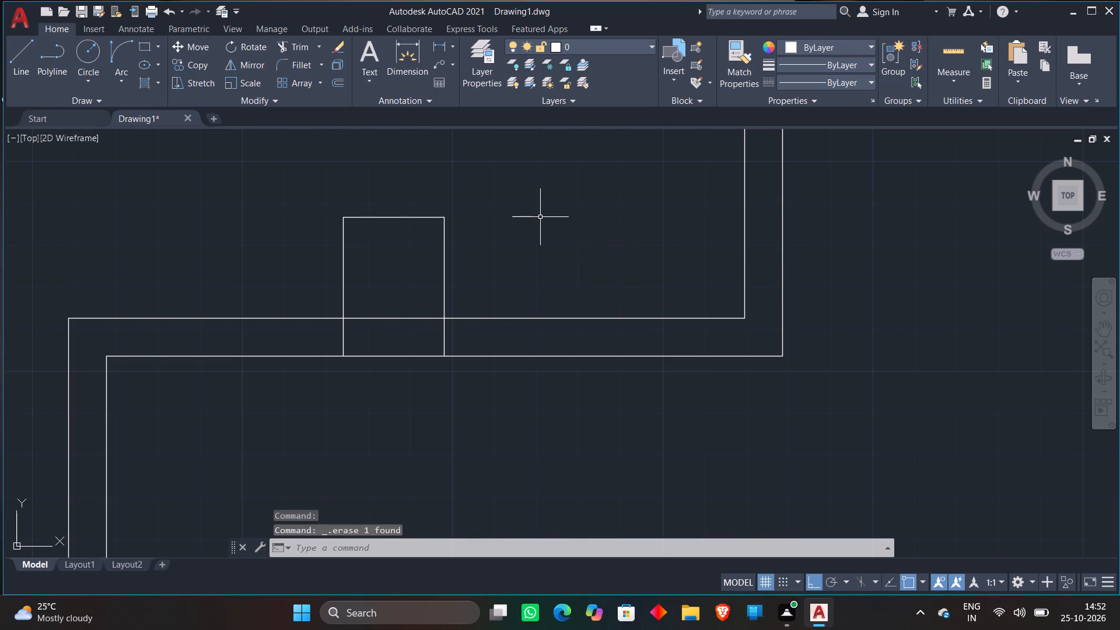
From the centre line's top end, draw a line 2' to the right and 2'9" down to the outer wall line.
click(29, 61)
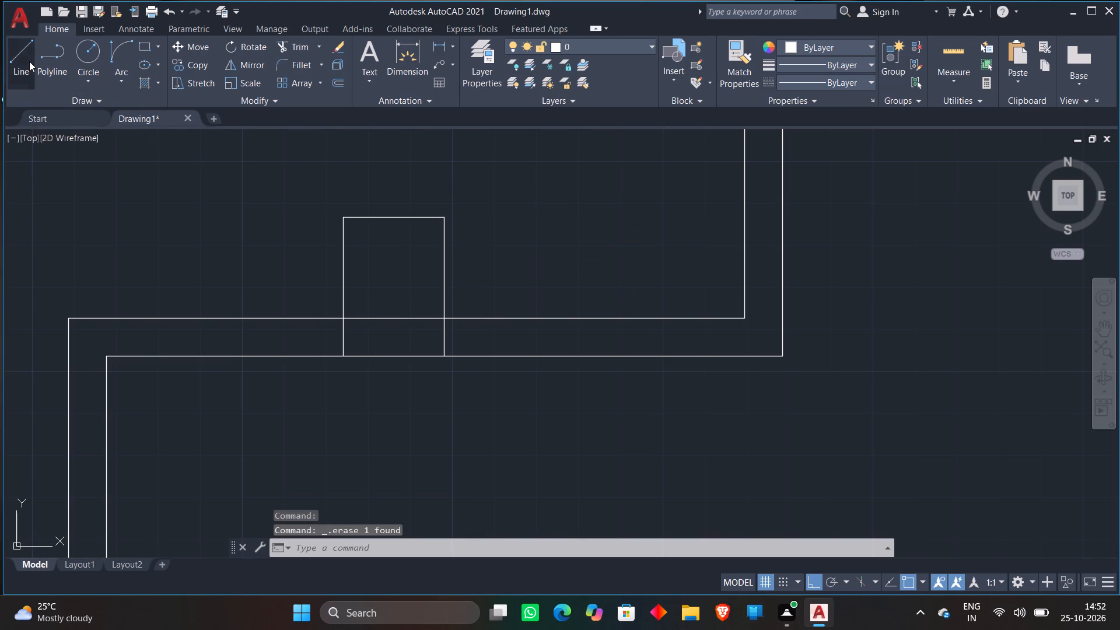
click(442, 216)
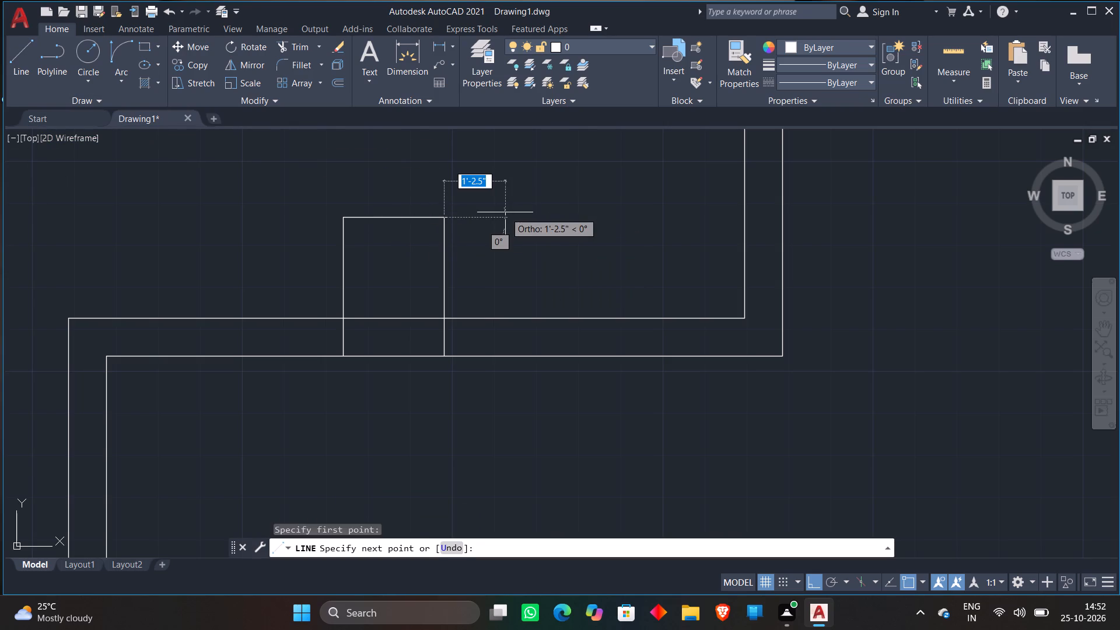
text(2')
key(Return)
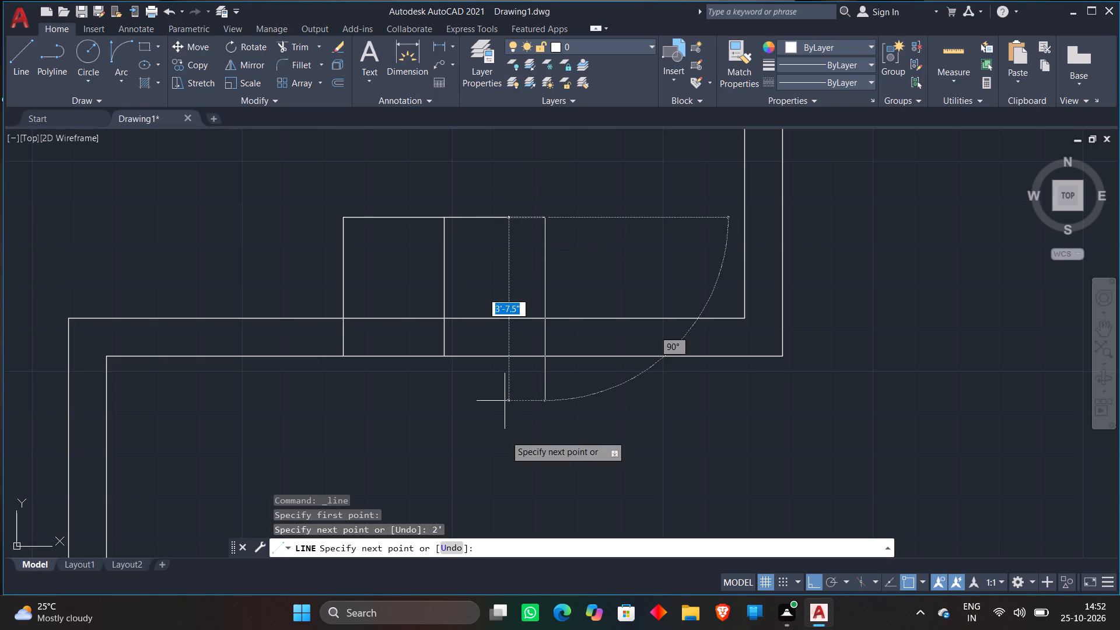
text(2'9")
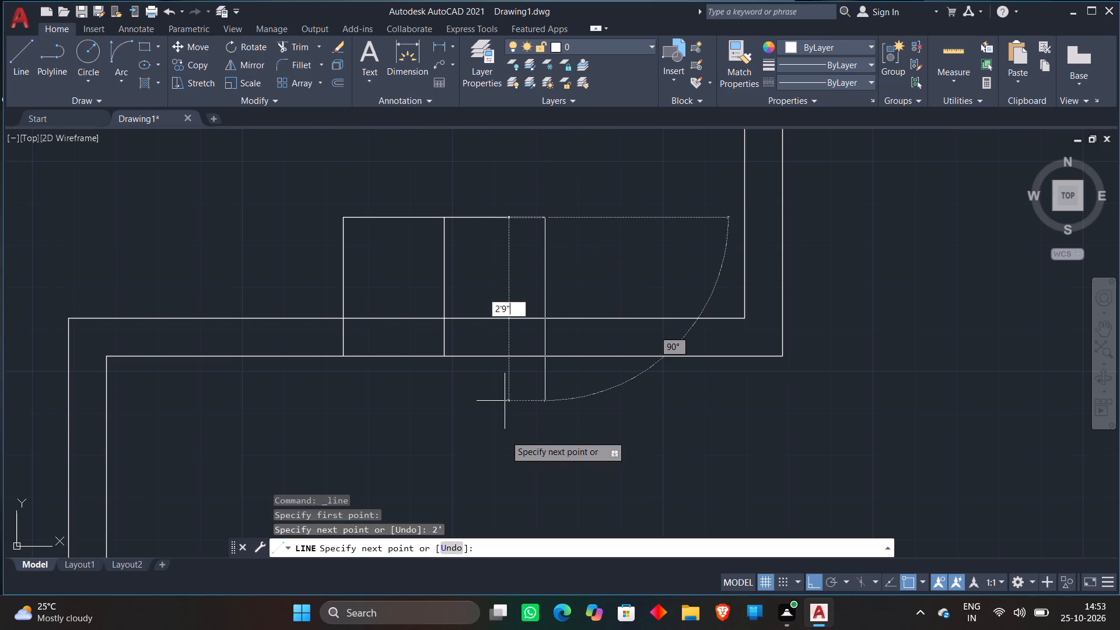
key(Return)
key(space)
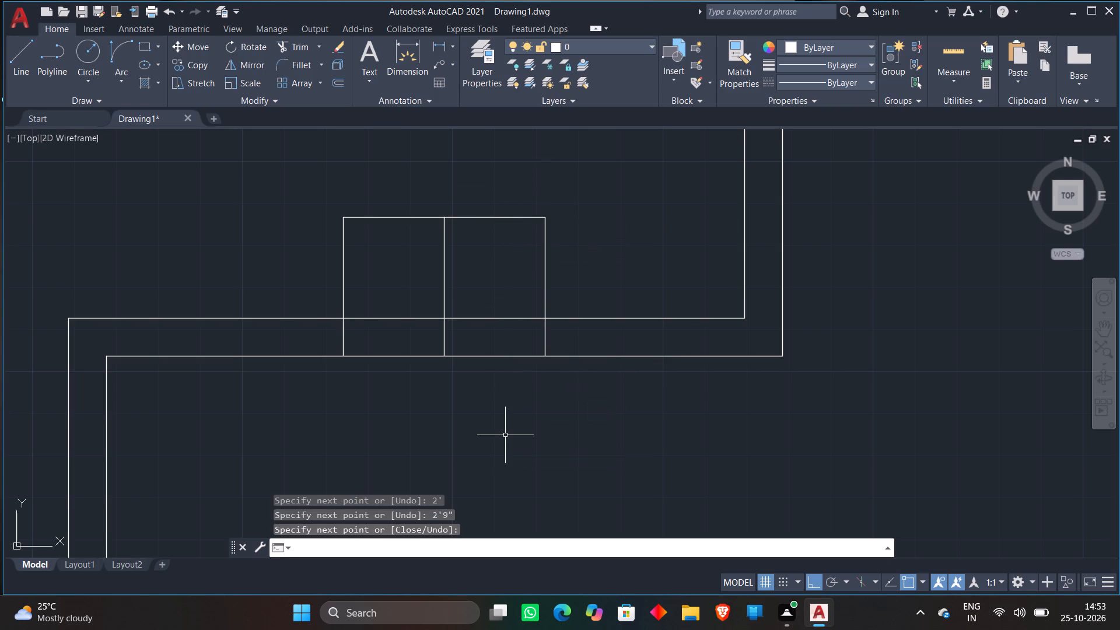
scroll(461, 353, down, 1)
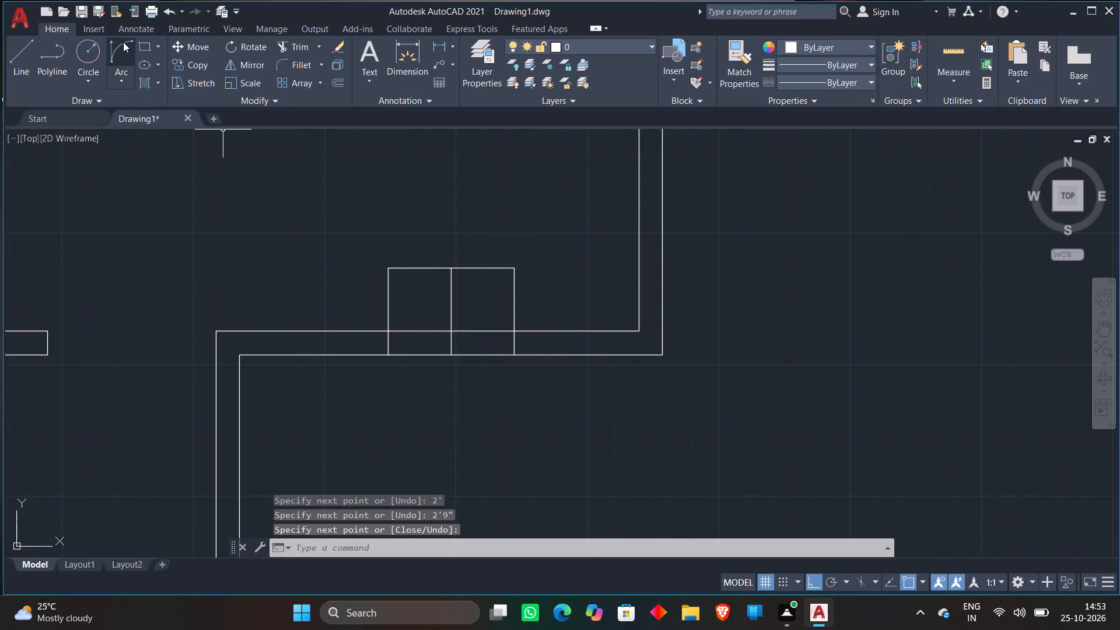
Draw two swing arcs from where the centre line crosses the inner wall line to the top ends of both door leaves.
click(123, 42)
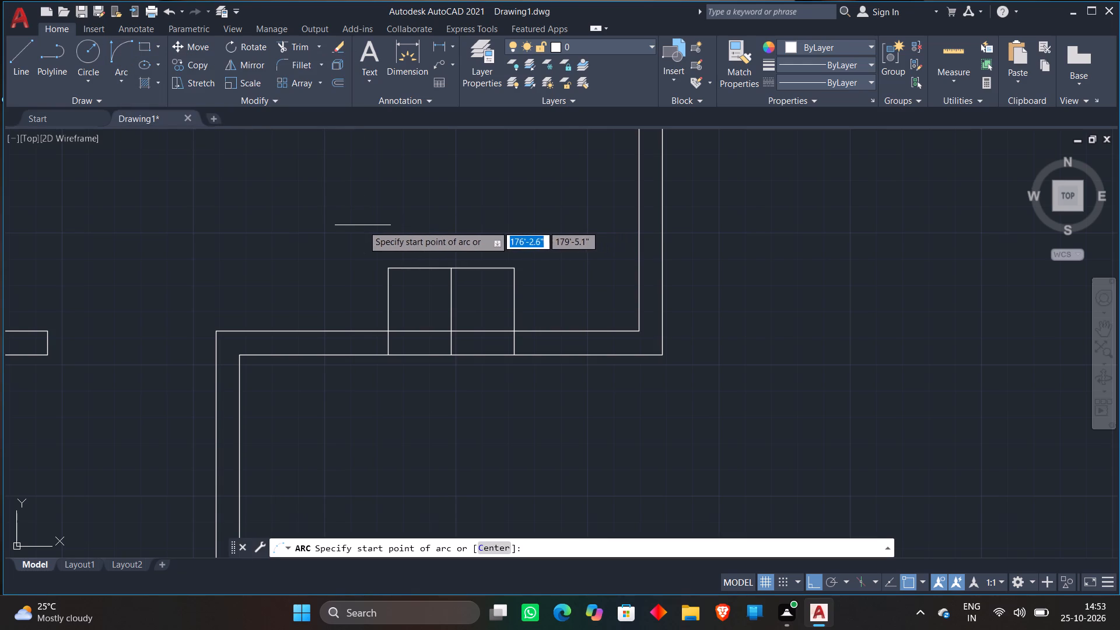
scroll(366, 260, up, 1)
click(500, 372)
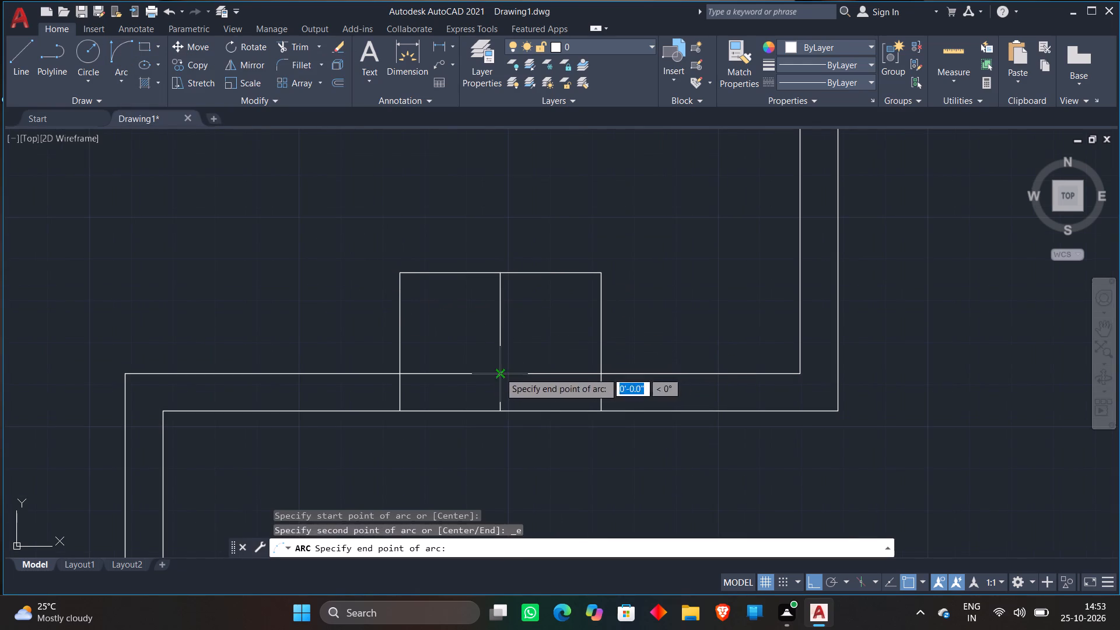
click(403, 273)
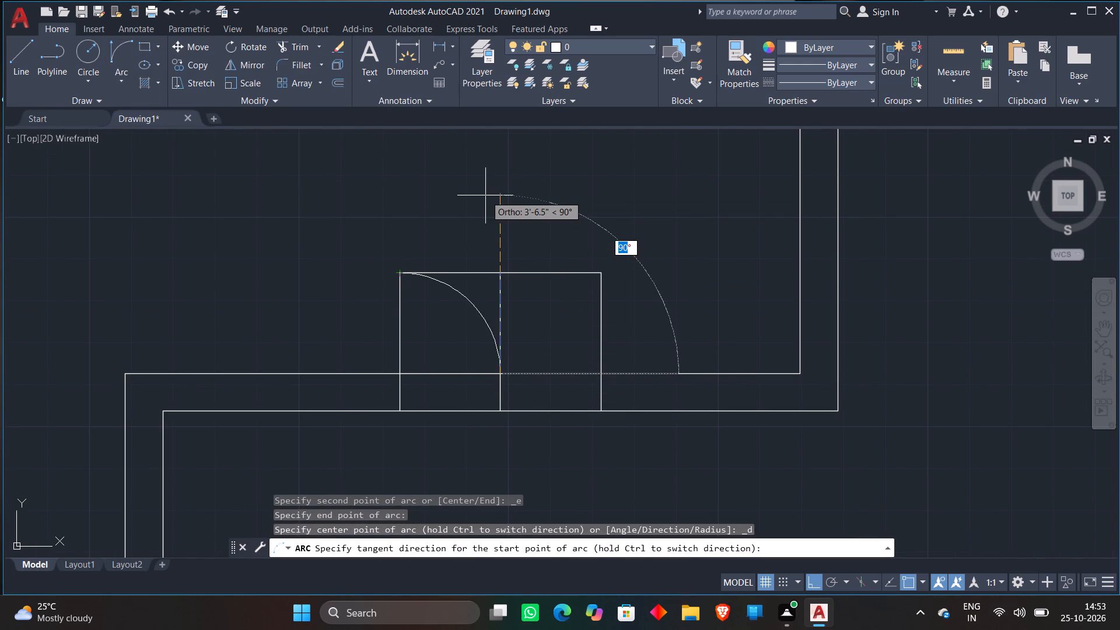
click(485, 195)
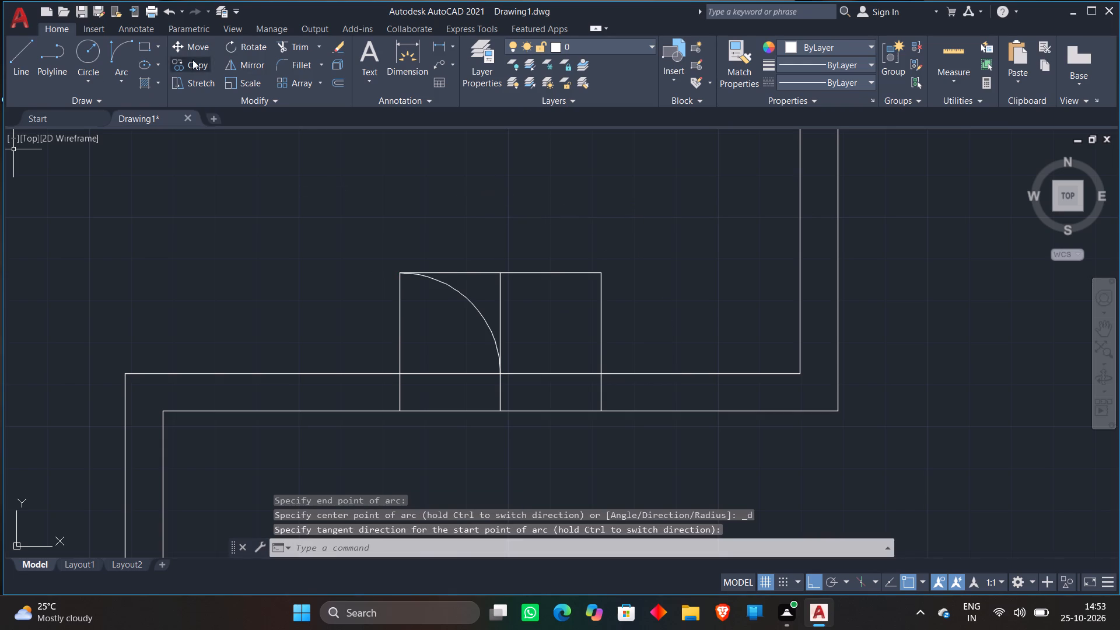
click(116, 51)
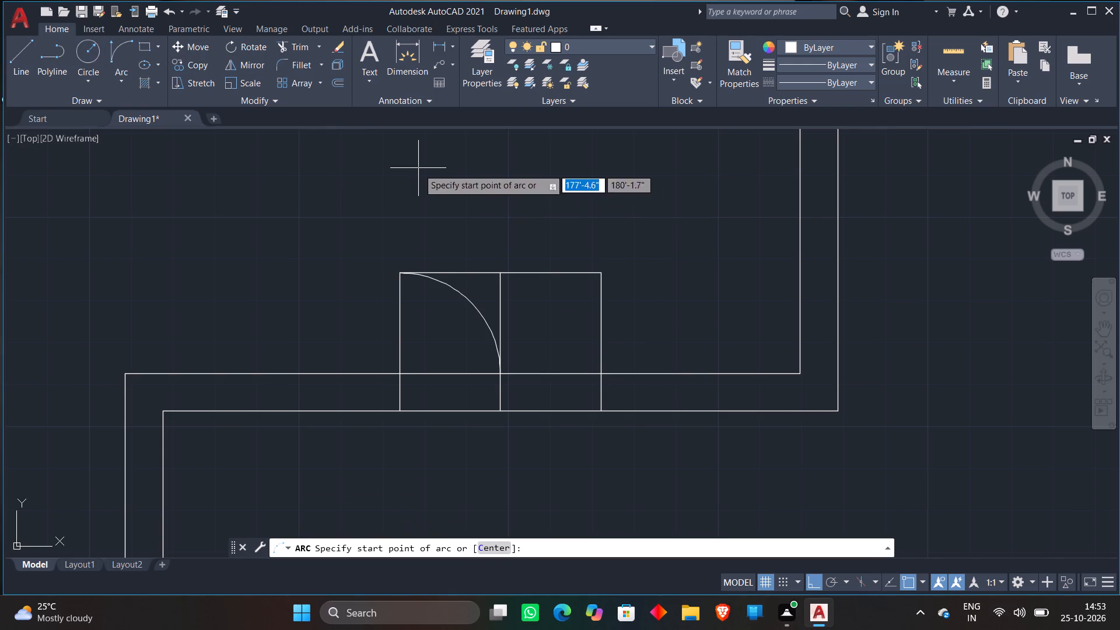
click(501, 372)
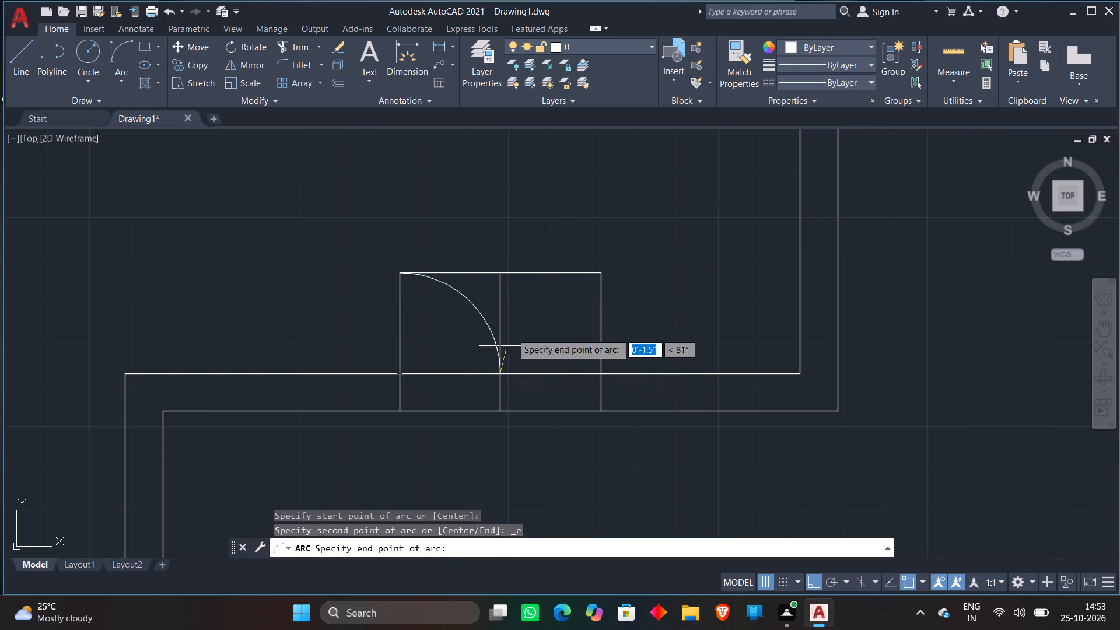
click(604, 271)
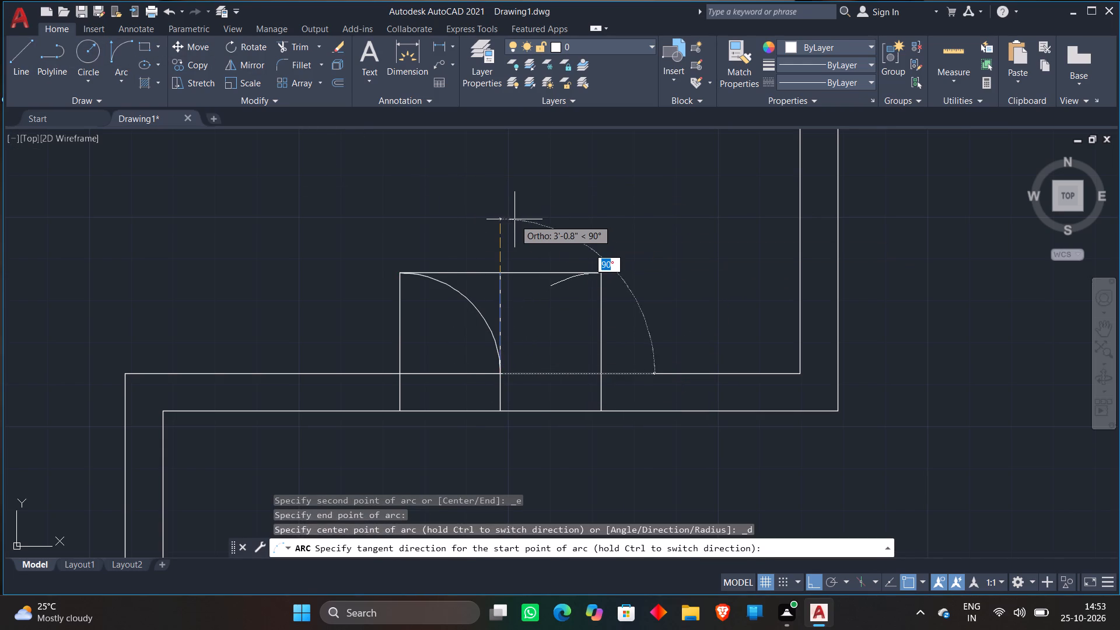
click(514, 219)
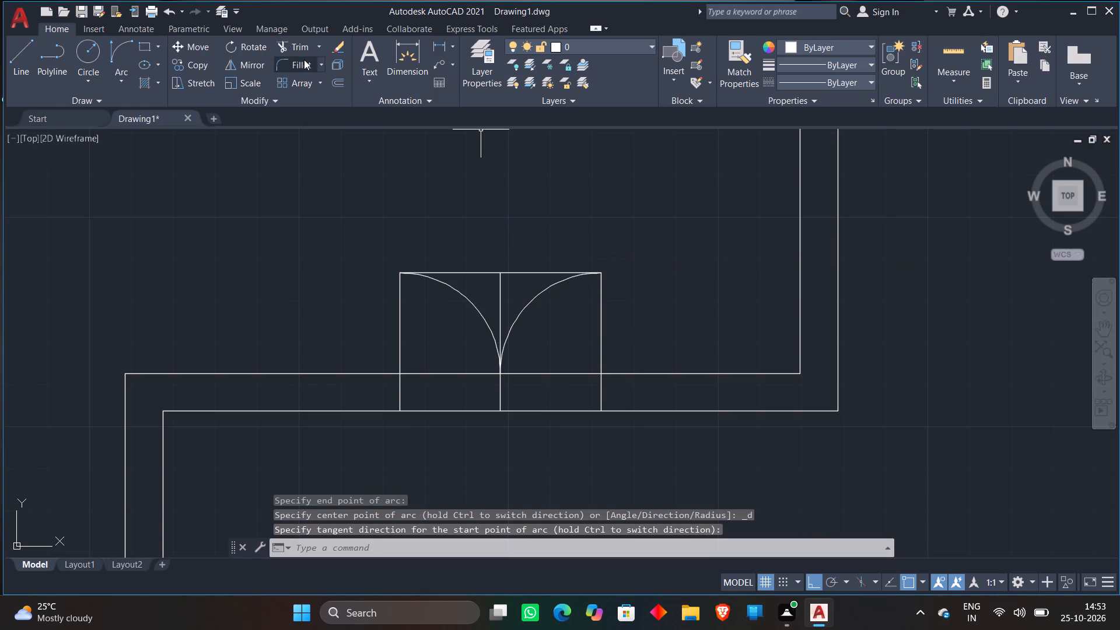
Trim the centre line above the wall and the horizontal line joining the tops of the double door's leaves.
click(305, 49)
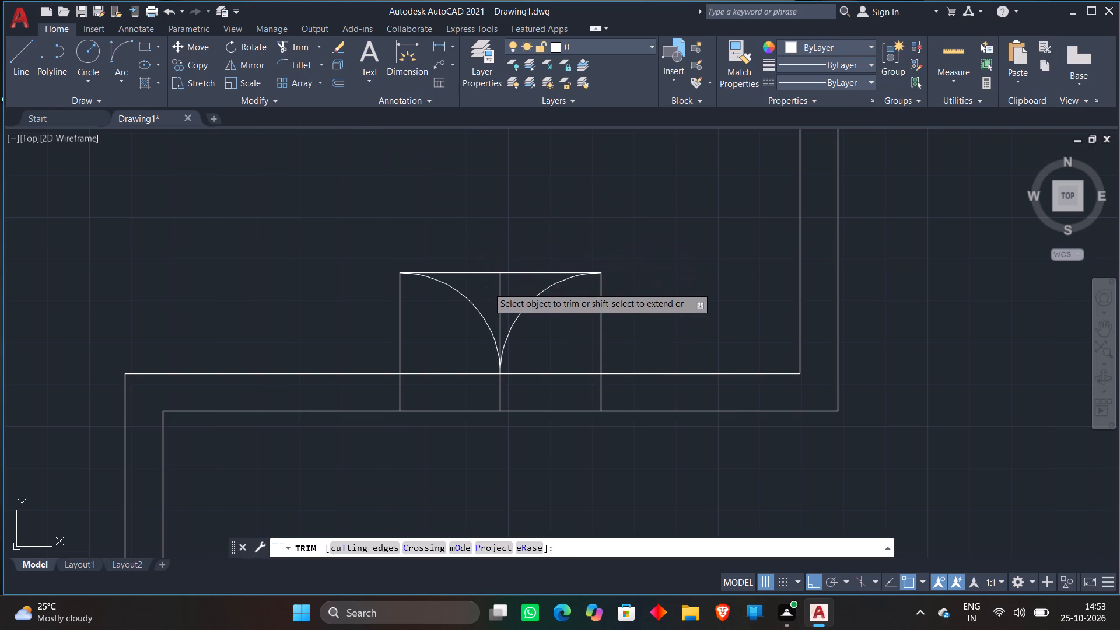
scroll(487, 286, up, 1)
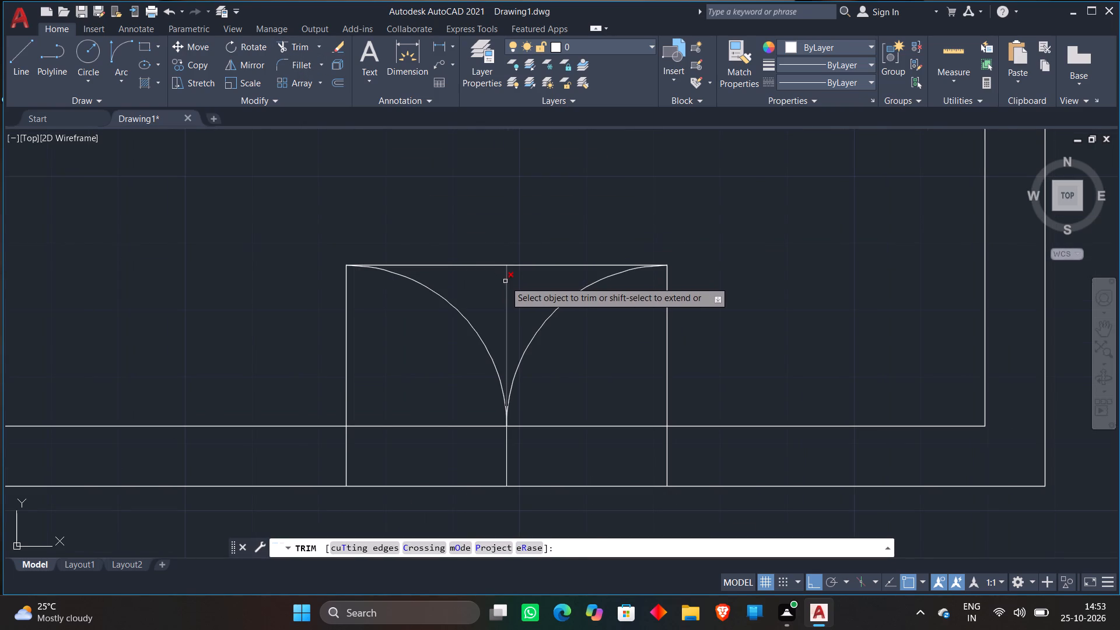
click(505, 281)
click(493, 261)
click(490, 281)
click(574, 242)
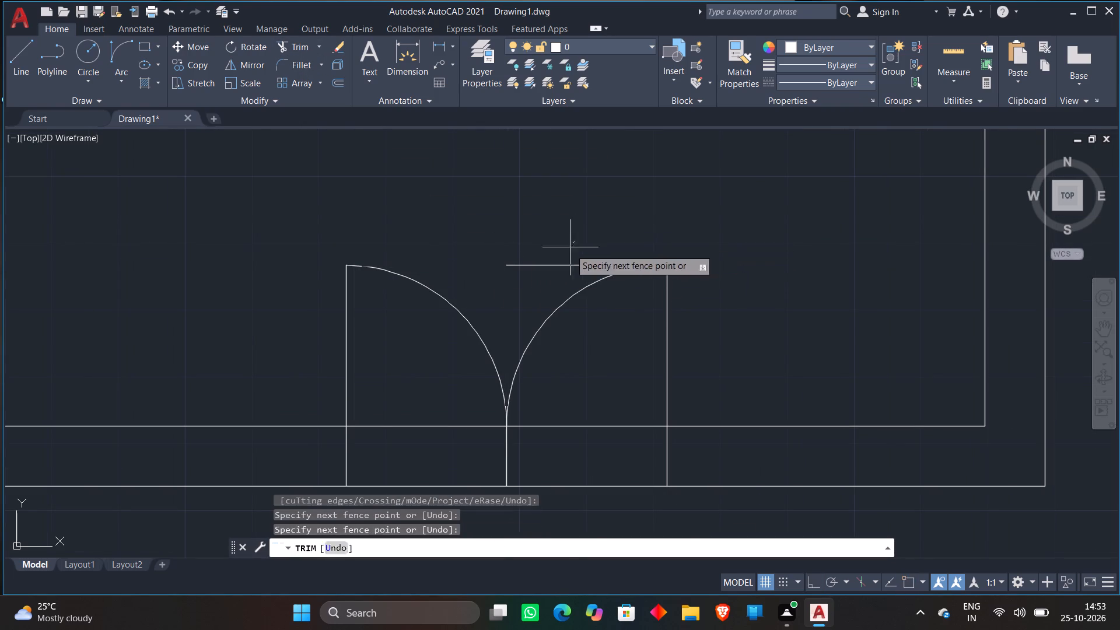
click(524, 288)
Trim both wall lines and the remaining centre line piece between the double door's leaves to open the wall.
scroll(419, 386, down, 1)
middle_drag(419, 385, 421, 354)
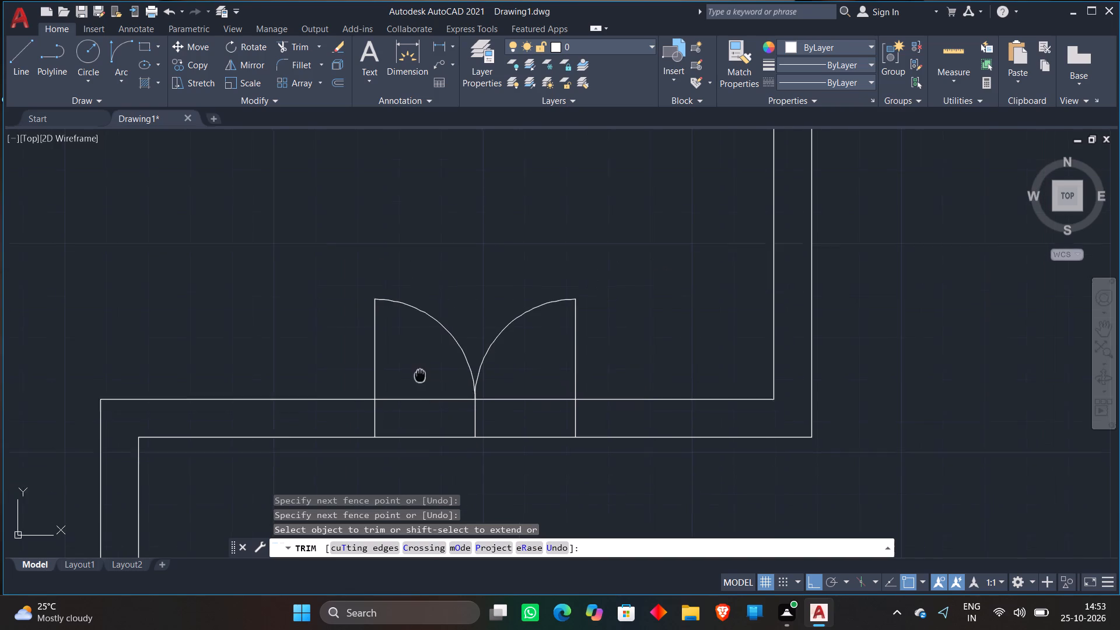
middle_drag(421, 354, 428, 332)
click(429, 333)
click(422, 407)
click(450, 376)
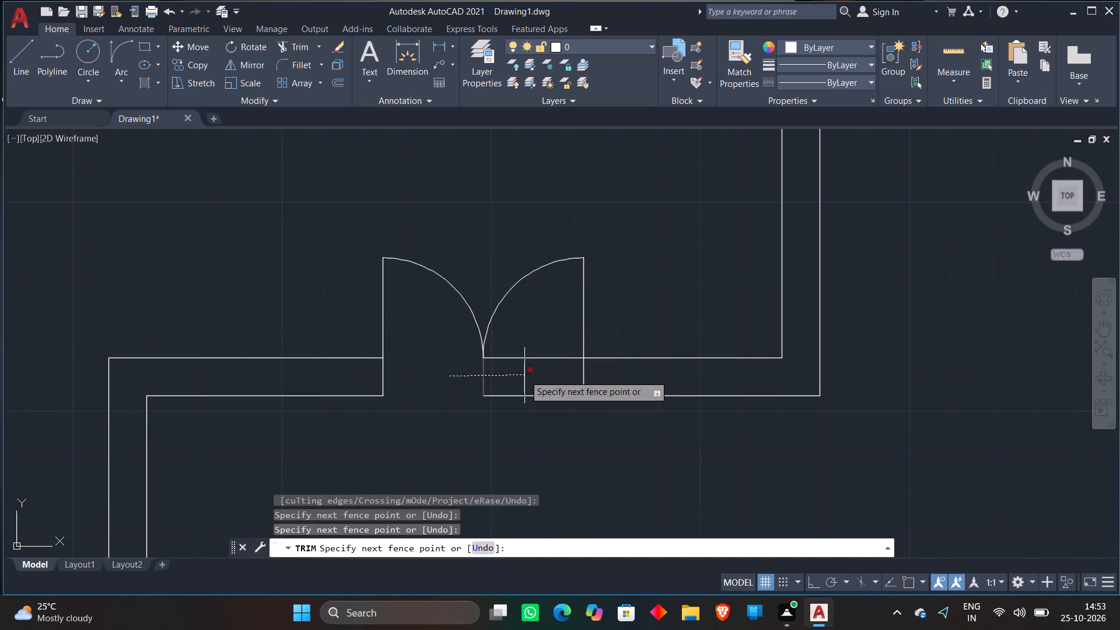
click(524, 375)
click(536, 339)
click(533, 401)
scroll(531, 355, down, 2)
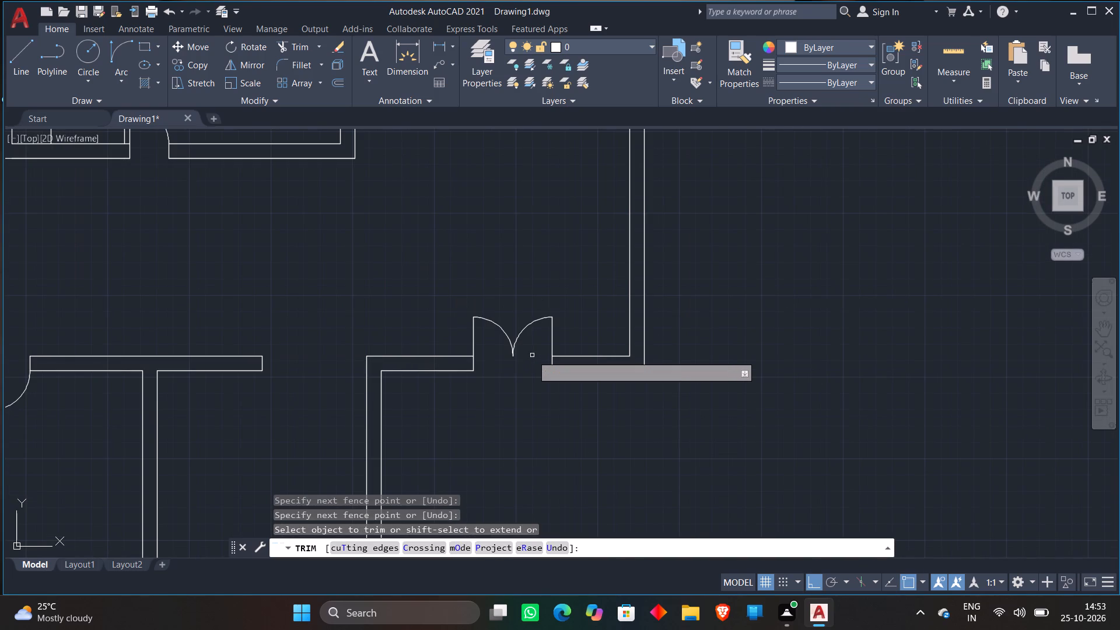
key(space)
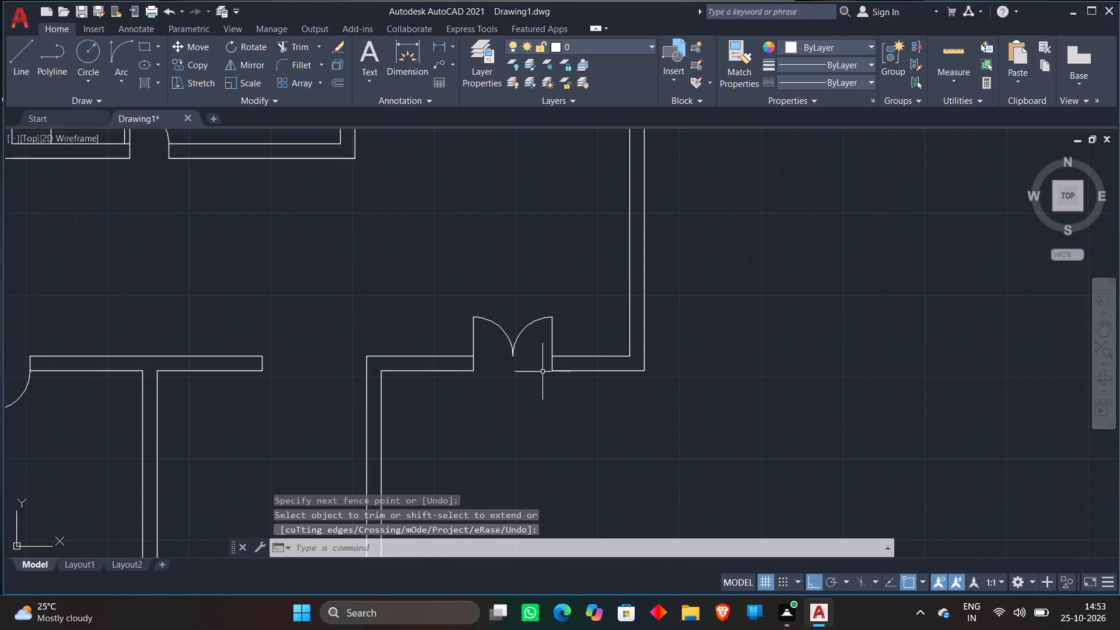
Trim the line crossing the junction where the small upper room's top wall meets the upper middle room's left wall.
scroll(548, 377, down, 2)
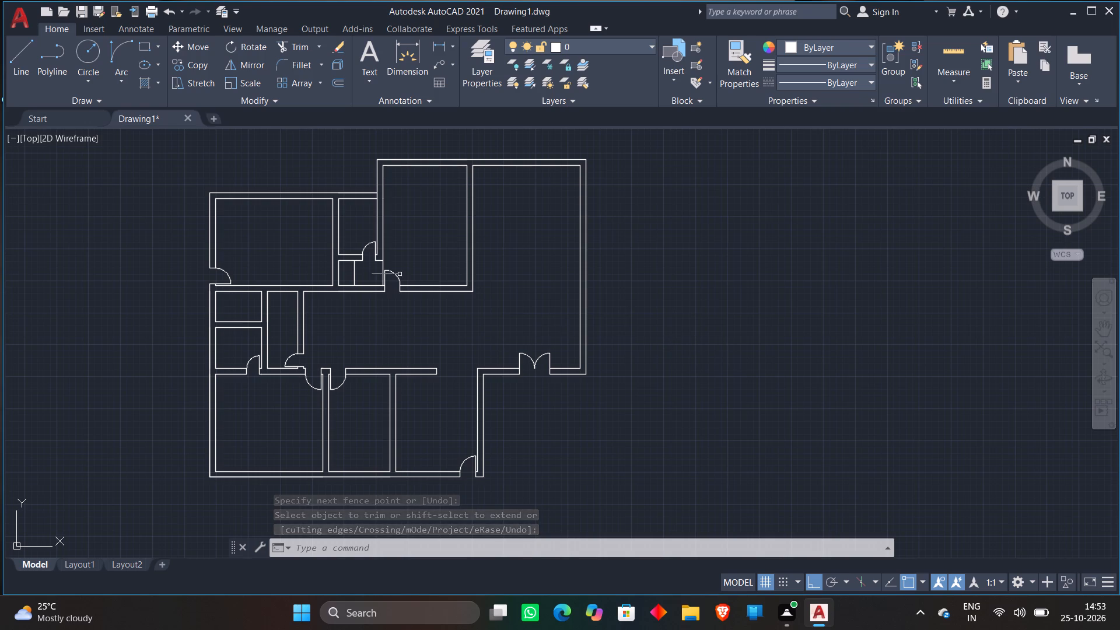
scroll(416, 245, down, 1)
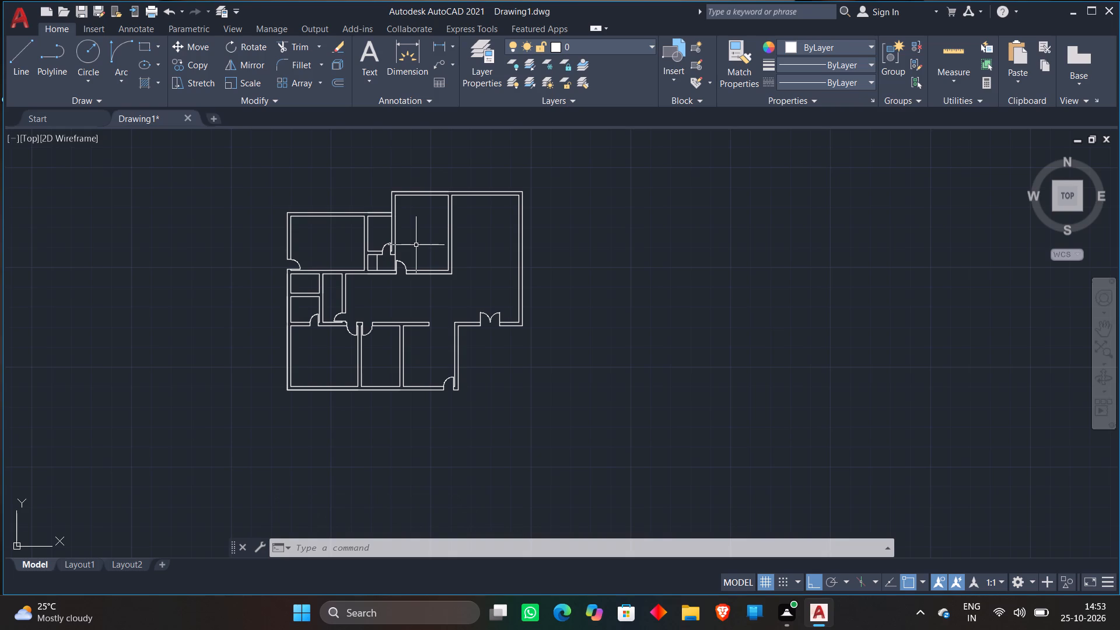
middle_drag(439, 274, 484, 274)
scroll(511, 195, up, 2)
scroll(516, 205, down, 1)
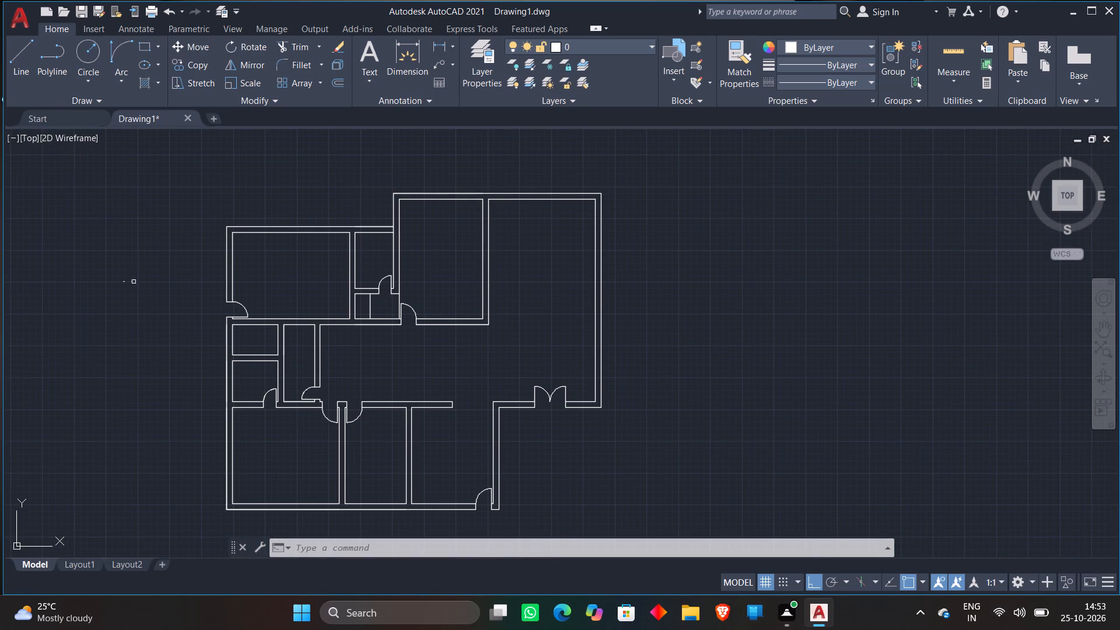
scroll(395, 246, up, 2)
scroll(383, 183, up, 3)
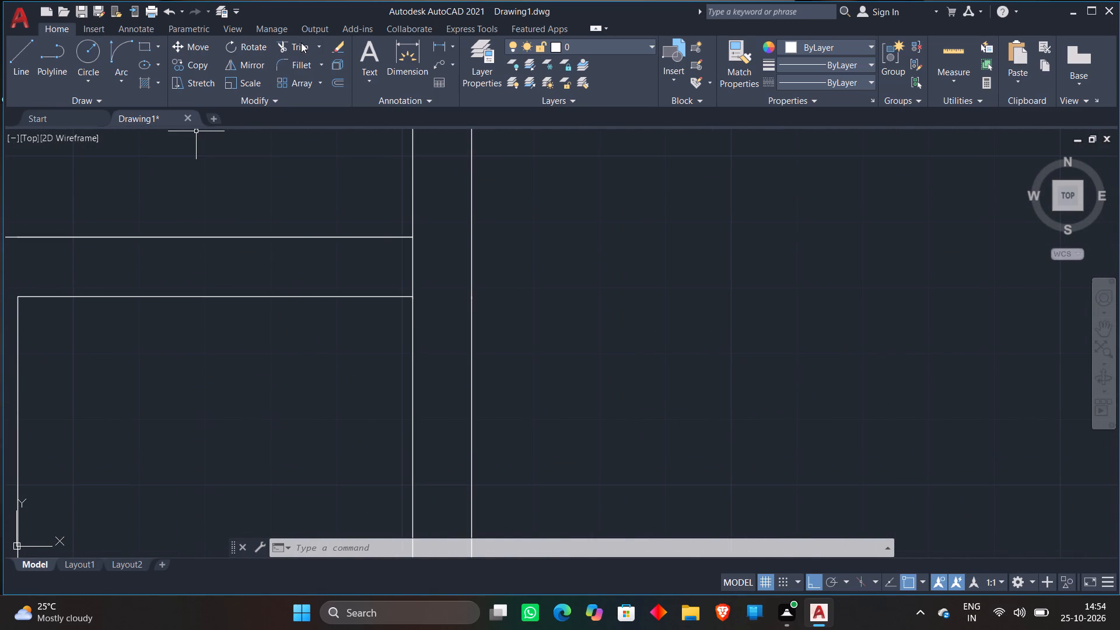
click(301, 43)
click(394, 274)
click(425, 265)
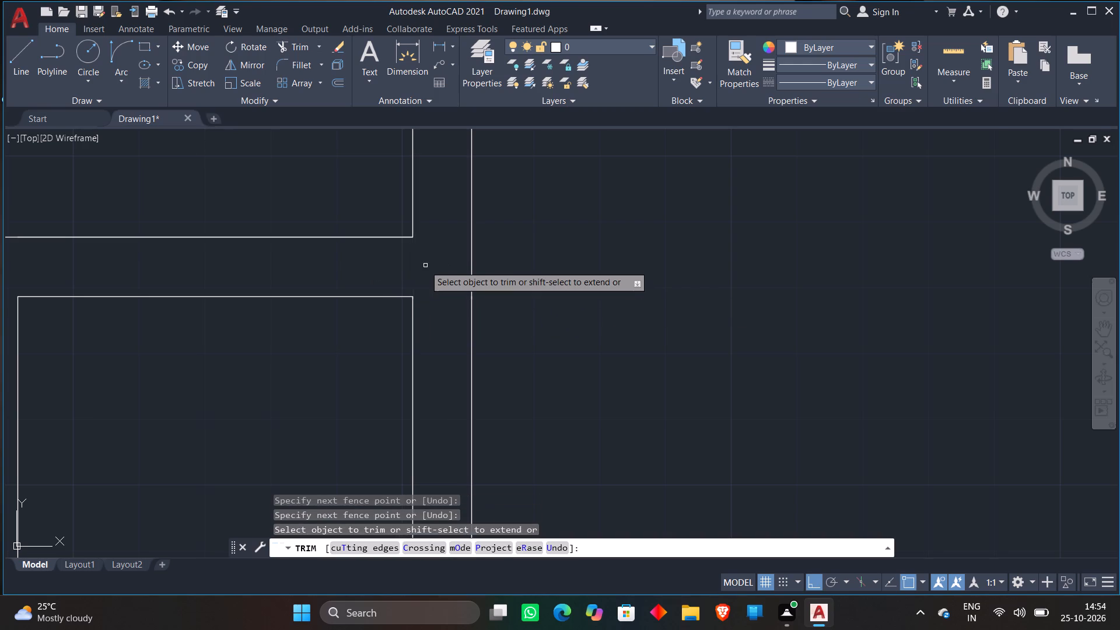
scroll(425, 265, down, 1)
key(space)
Draw two vertical lines, each a little over 2' long, across the upper-left room's top wall to mark an opening.
scroll(427, 267, down, 2)
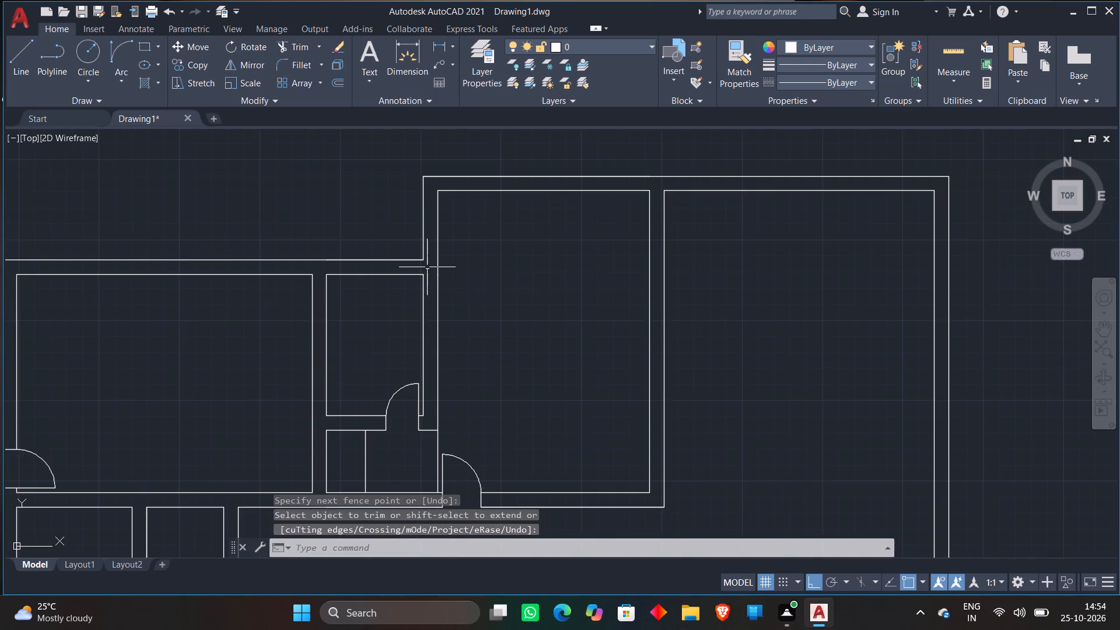
scroll(427, 267, down, 1)
scroll(289, 314, down, 1)
middle_drag(288, 314, 356, 246)
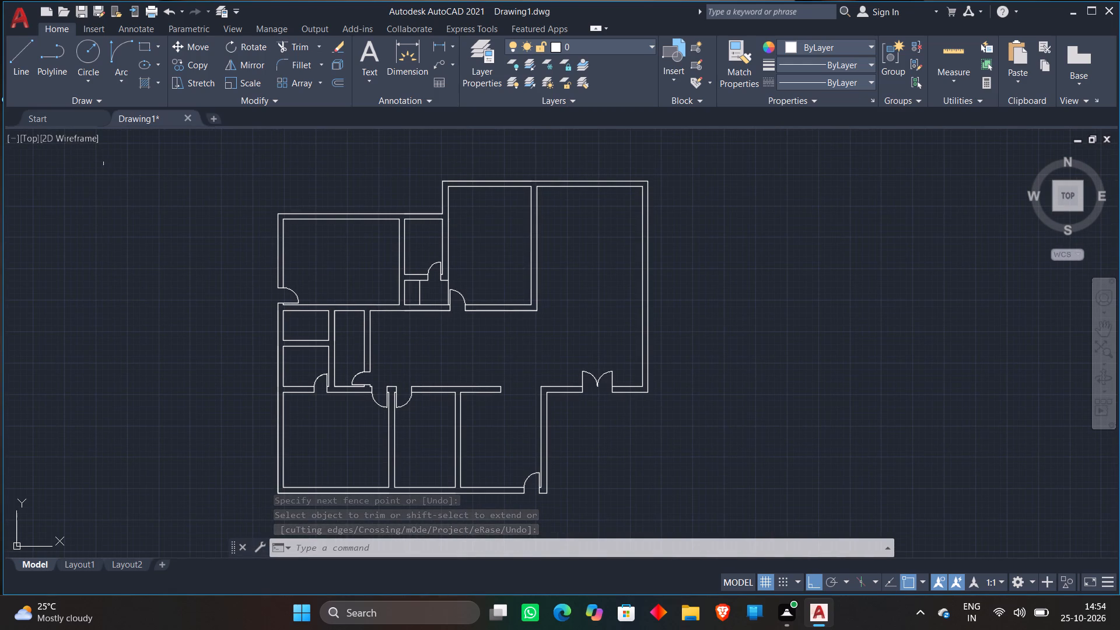
click(33, 65)
scroll(311, 204, up, 1)
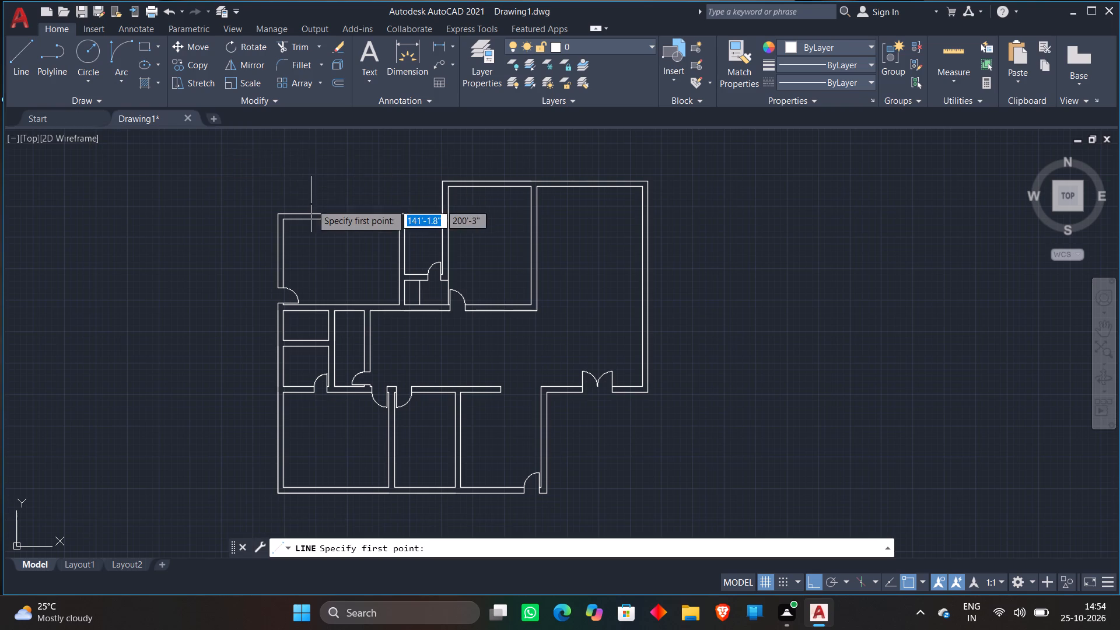
scroll(311, 204, up, 1)
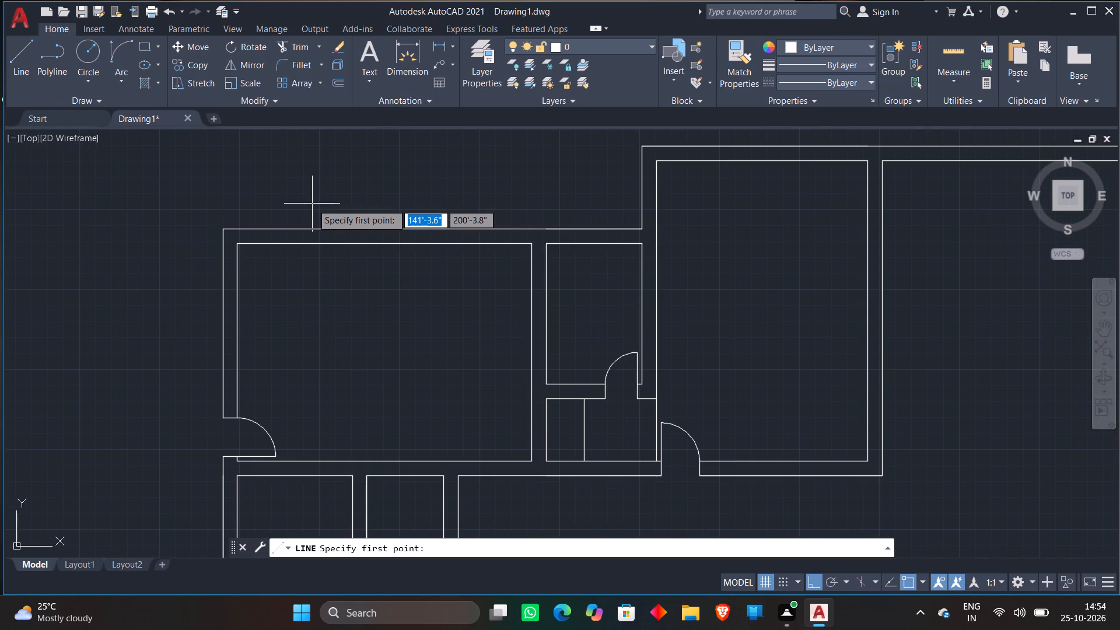
scroll(335, 214, up, 1)
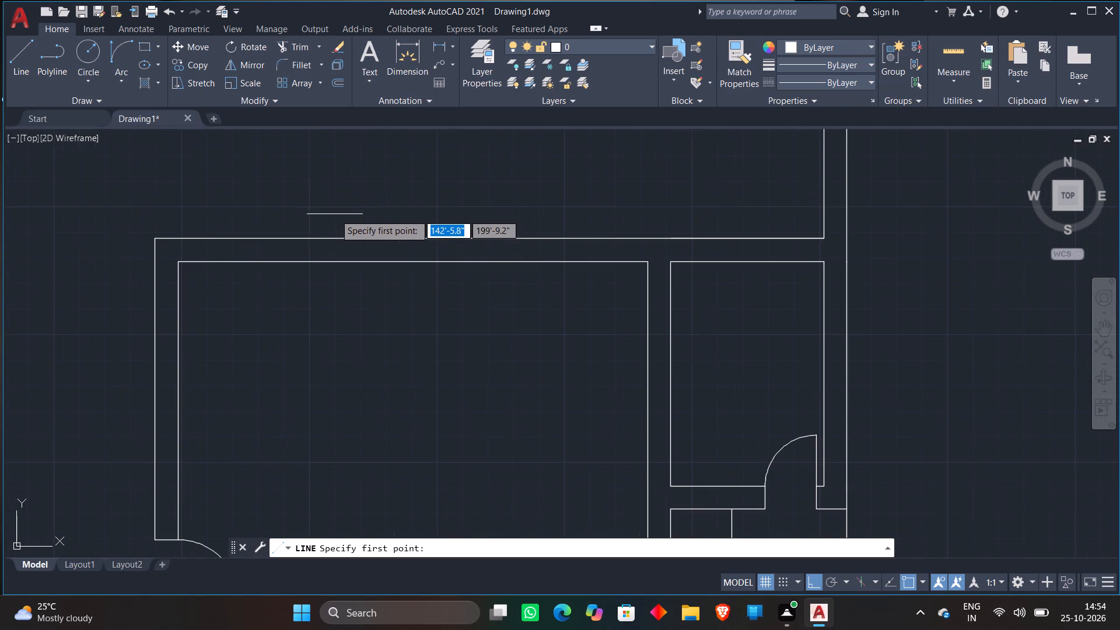
click(306, 208)
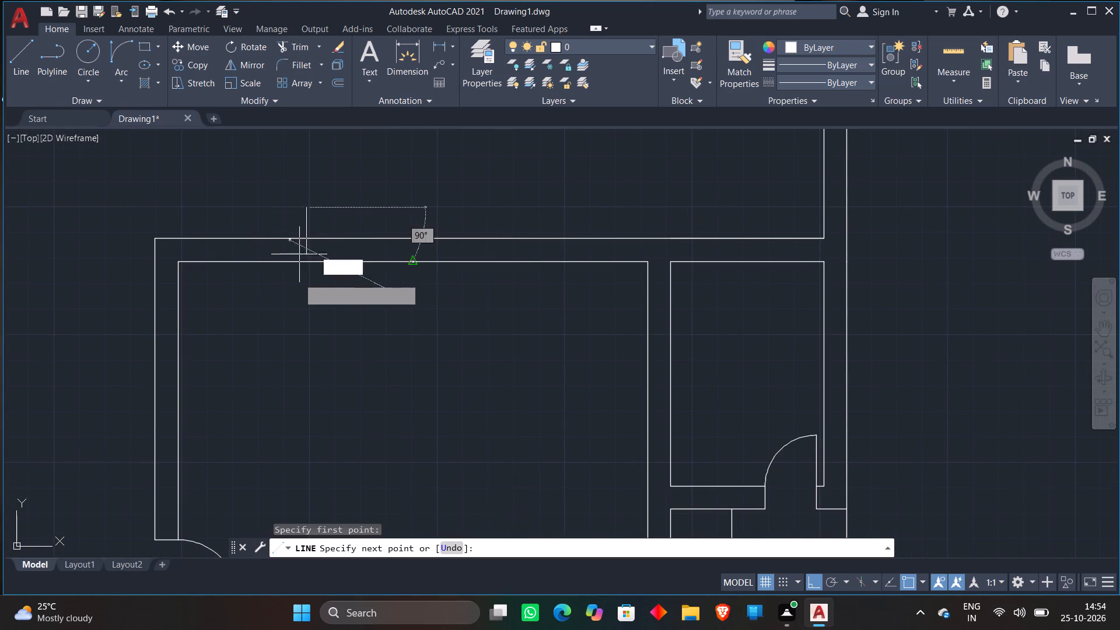
click(296, 286)
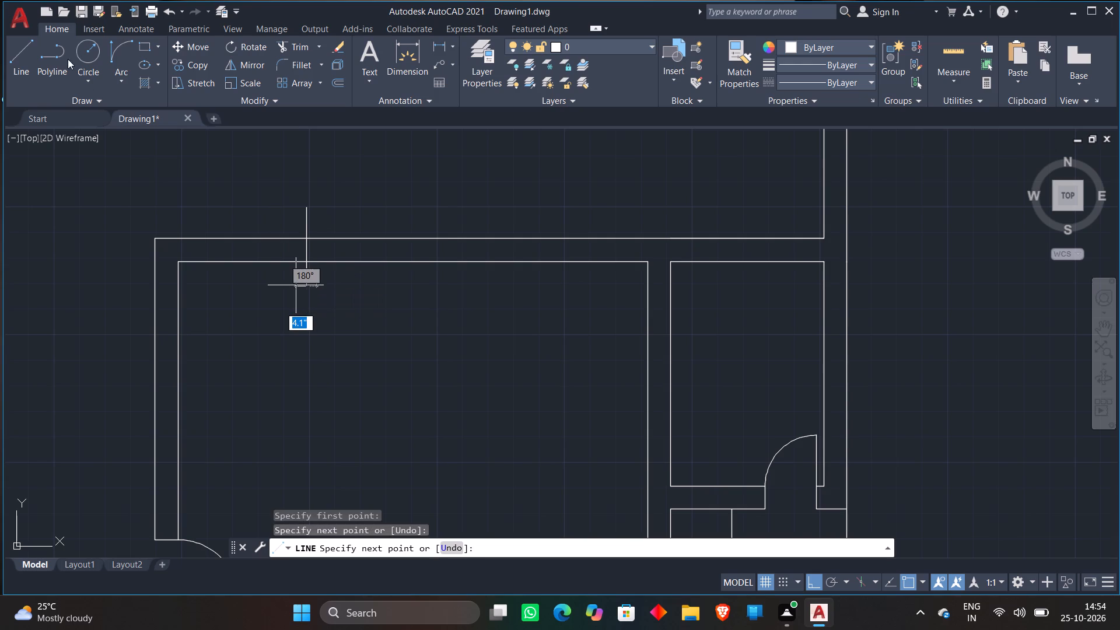
click(18, 58)
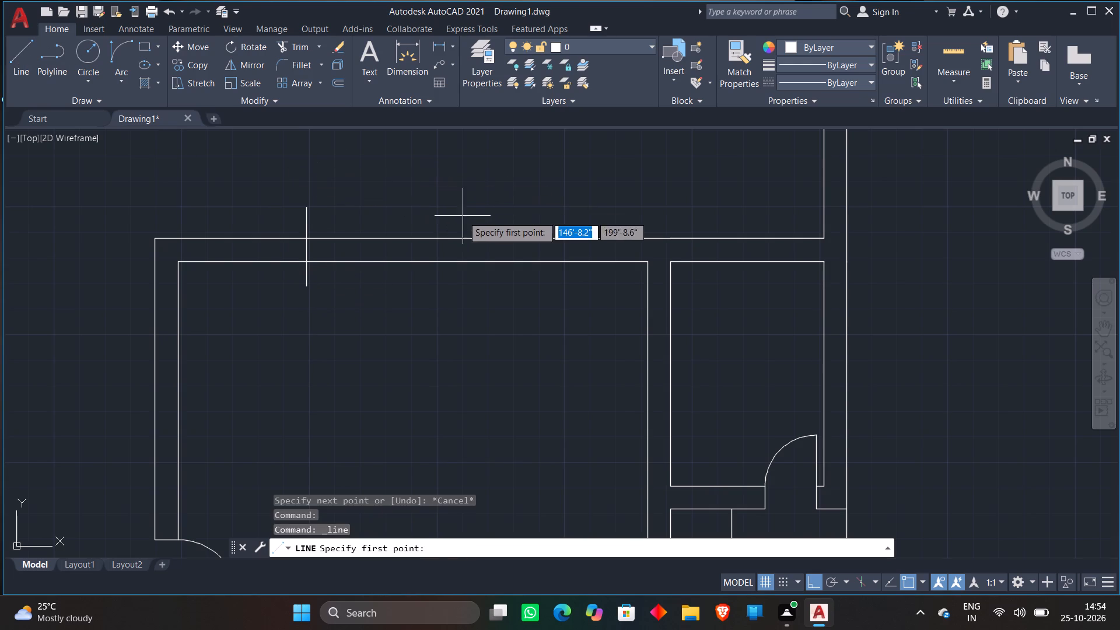
click(485, 210)
click(481, 283)
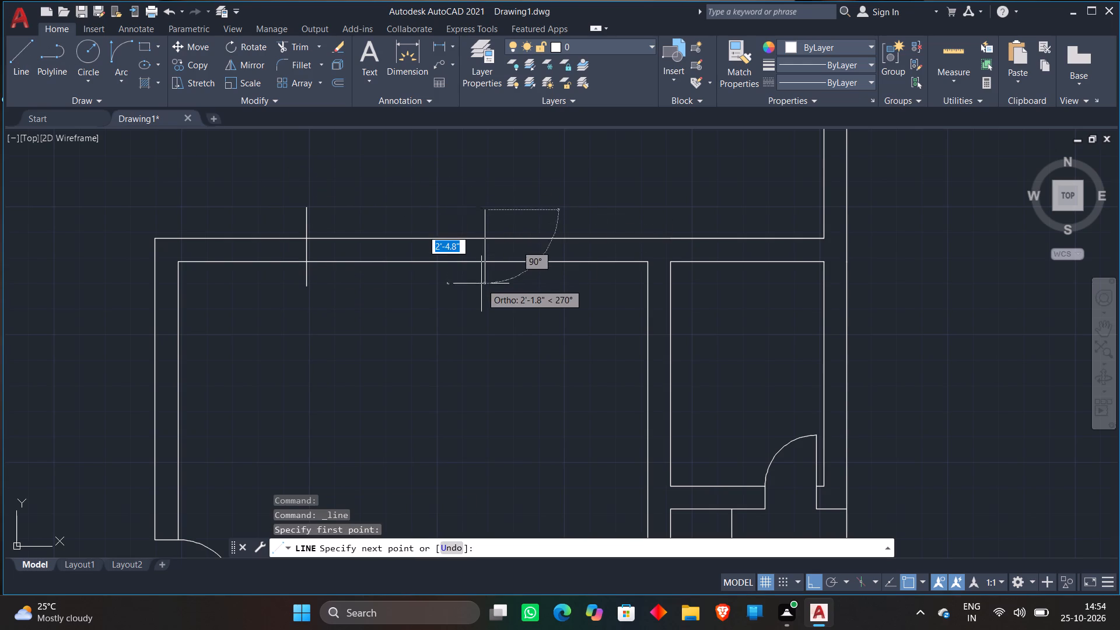
Draw two short horizontal lines across the upper-left room's left wall, above its door, to mark an opening.
click(30, 66)
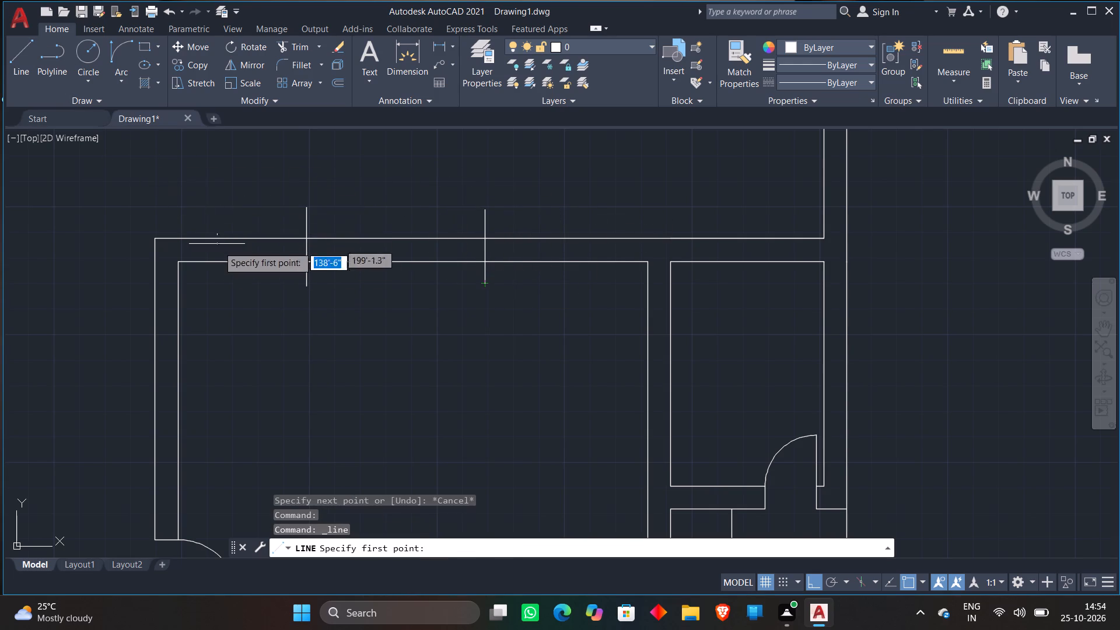
scroll(235, 303, down, 1)
middle_drag(242, 309, 262, 215)
scroll(236, 228, up, 1)
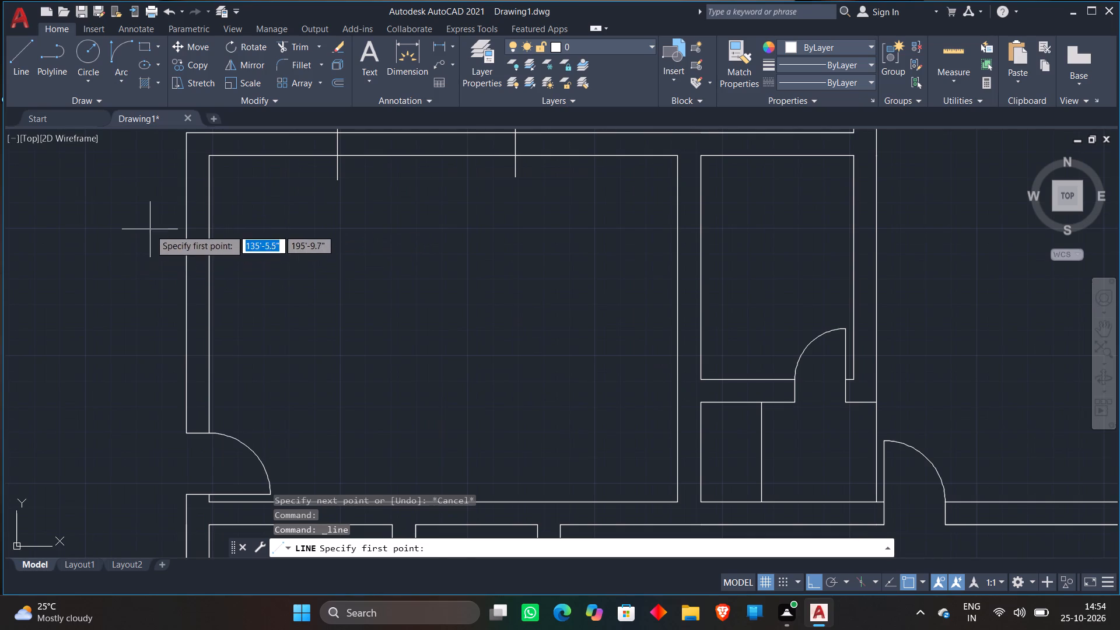
click(150, 229)
click(225, 233)
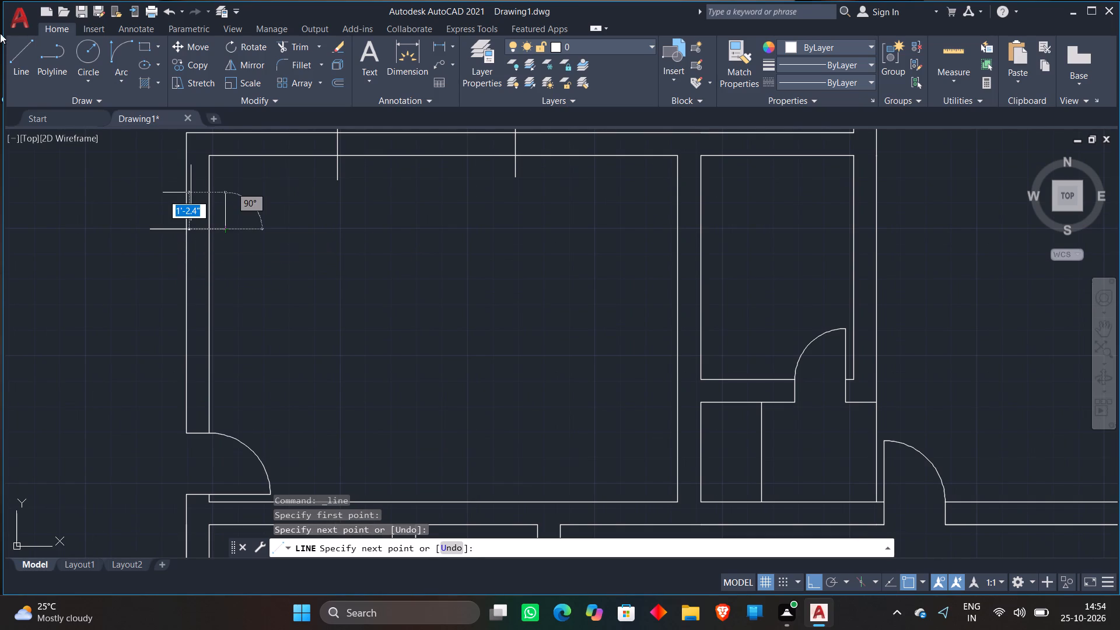
click(20, 55)
click(158, 346)
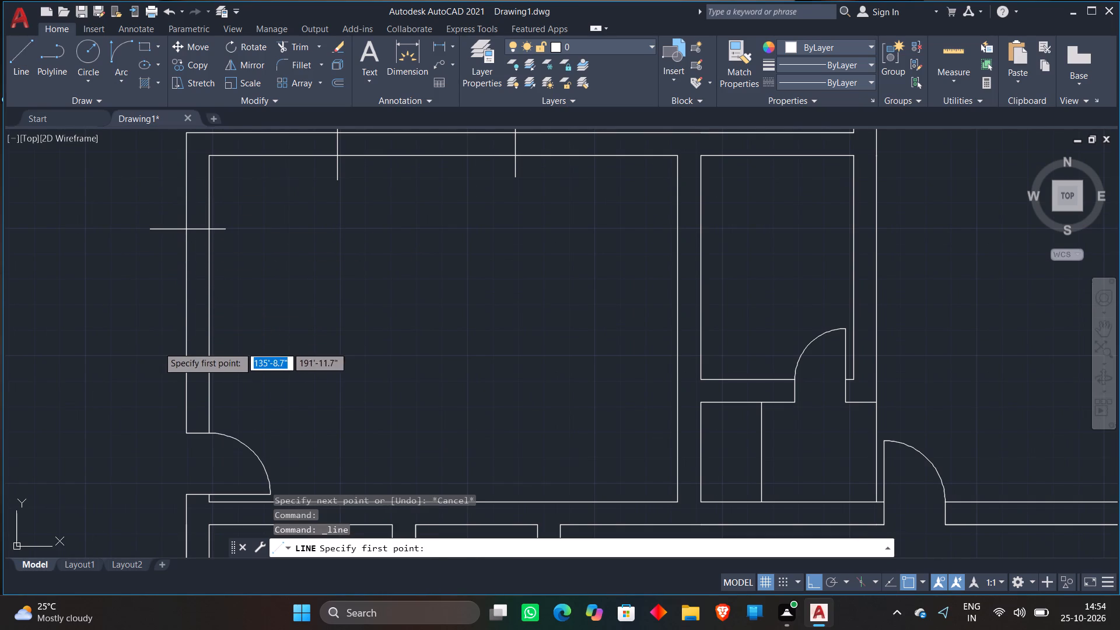
click(233, 343)
Draw two vertical lines, the first about 2' long, across the small upper room's top wall to mark an opening.
click(12, 65)
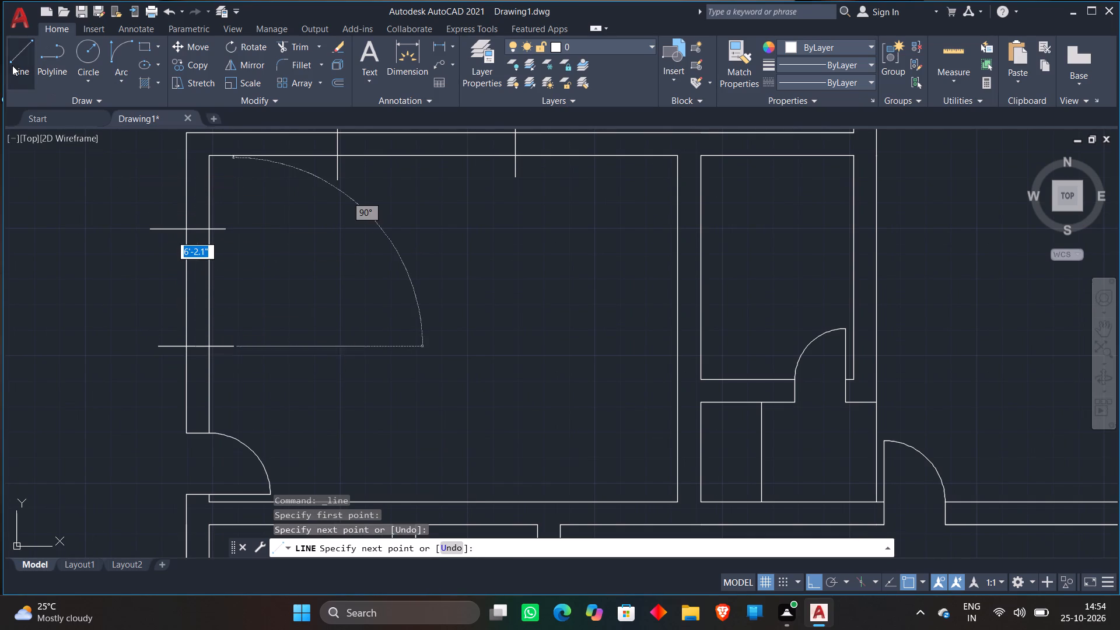
scroll(297, 279, down, 1)
scroll(347, 302, down, 1)
middle_drag(351, 302, 295, 310)
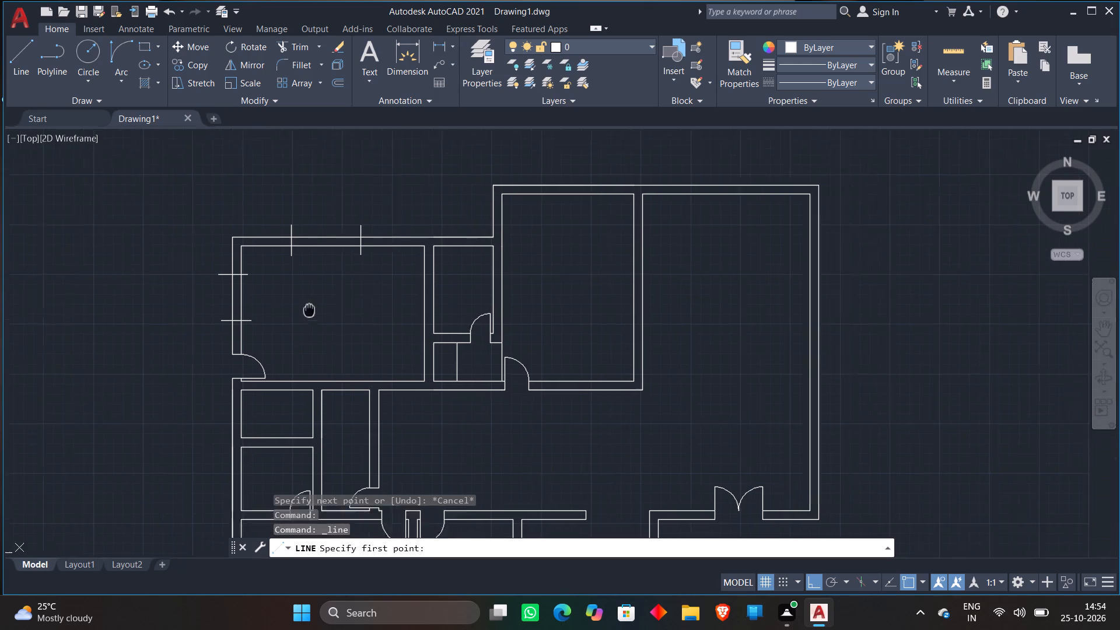
middle_drag(295, 310, 166, 332)
scroll(314, 251, up, 3)
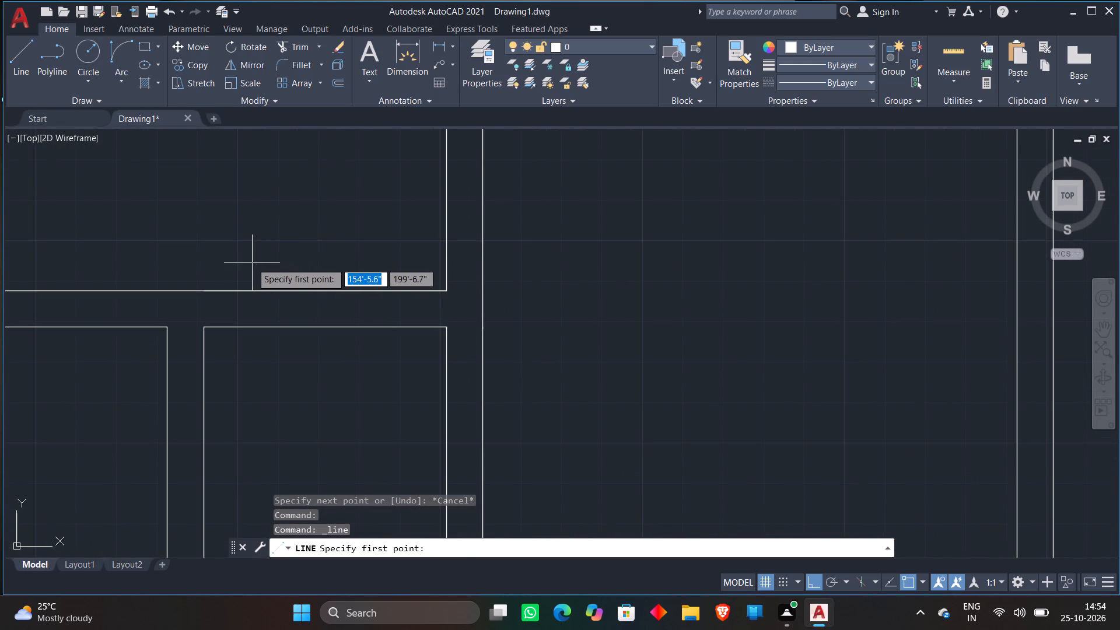
click(251, 262)
click(258, 363)
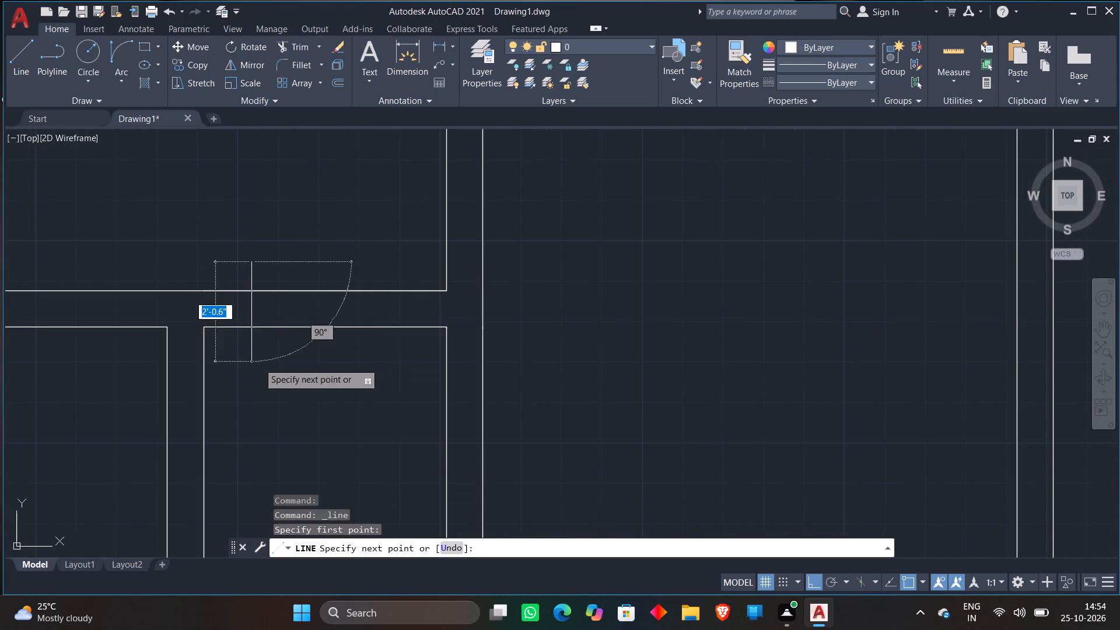
click(20, 61)
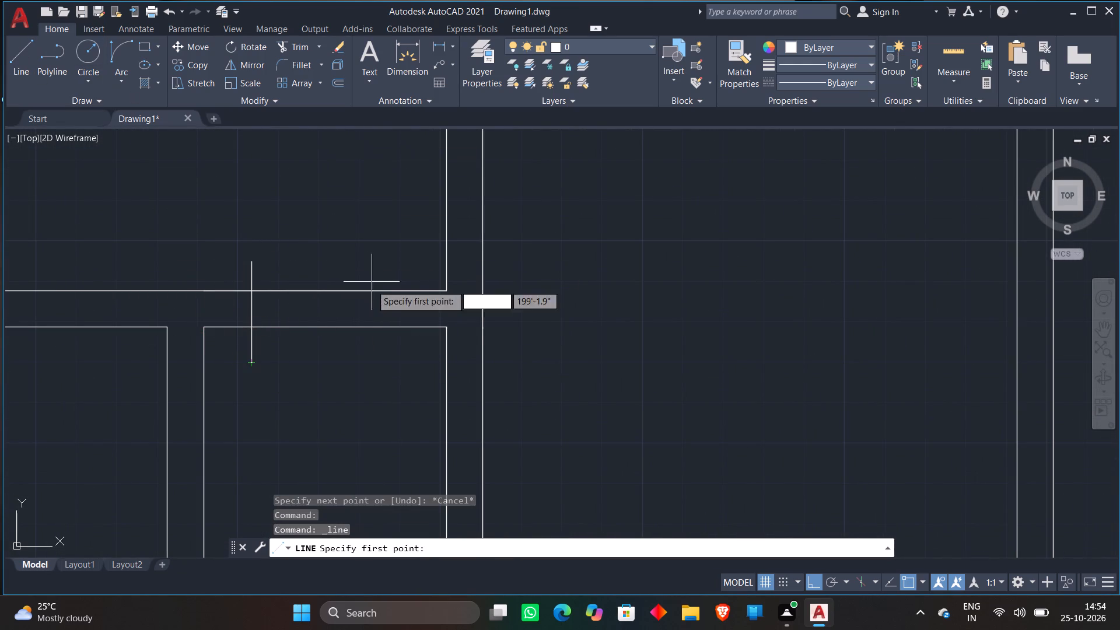
click(391, 262)
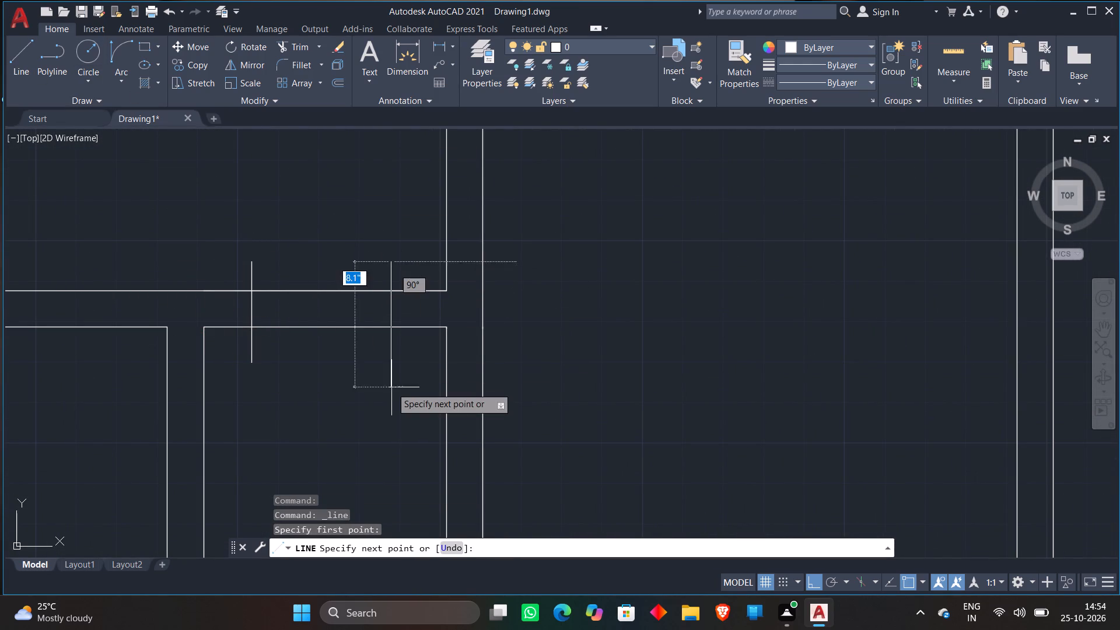
click(391, 387)
Draw two horizontal lines outward across the upper small left room's left wall, from the inner wall line's midpoint and lower endpoint.
click(15, 58)
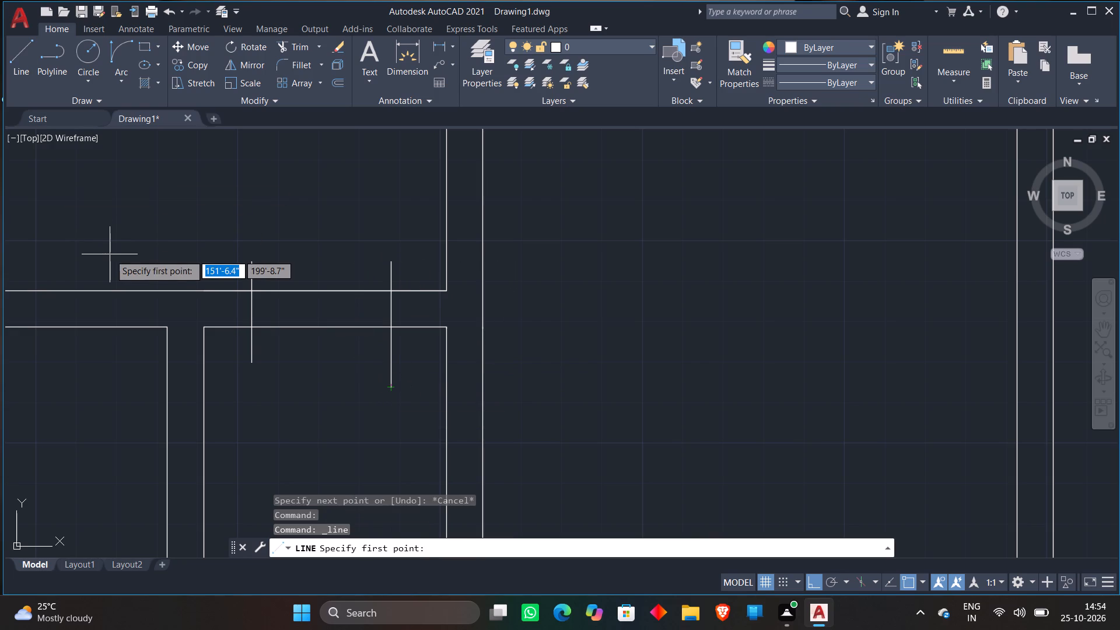
scroll(137, 241, down, 3)
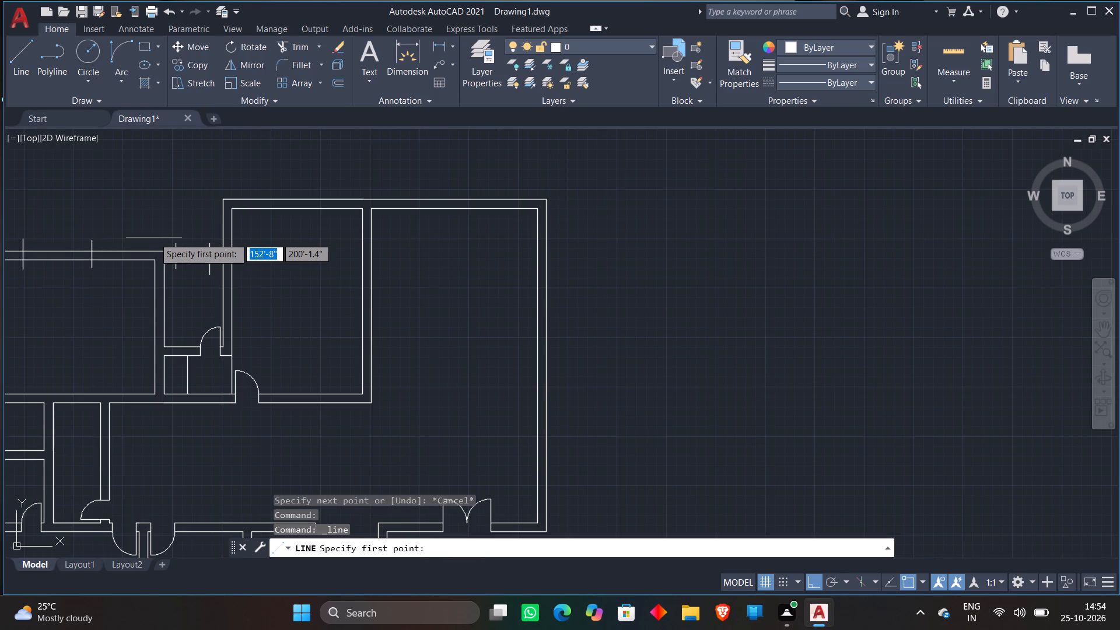
scroll(154, 237, down, 1)
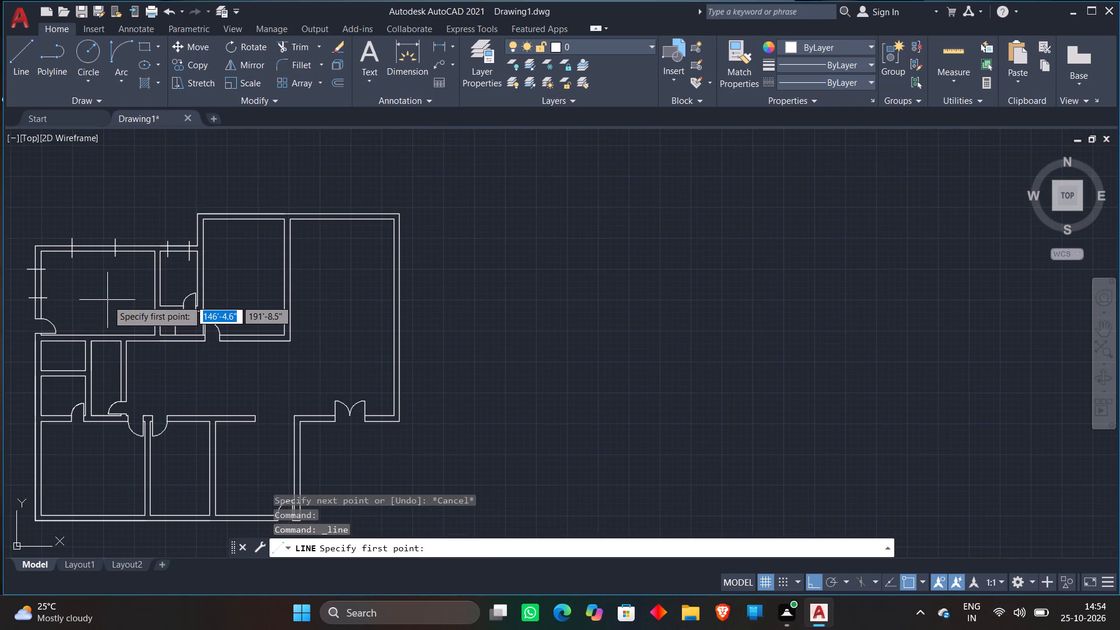
middle_drag(107, 300, 271, 224)
scroll(188, 297, up, 2)
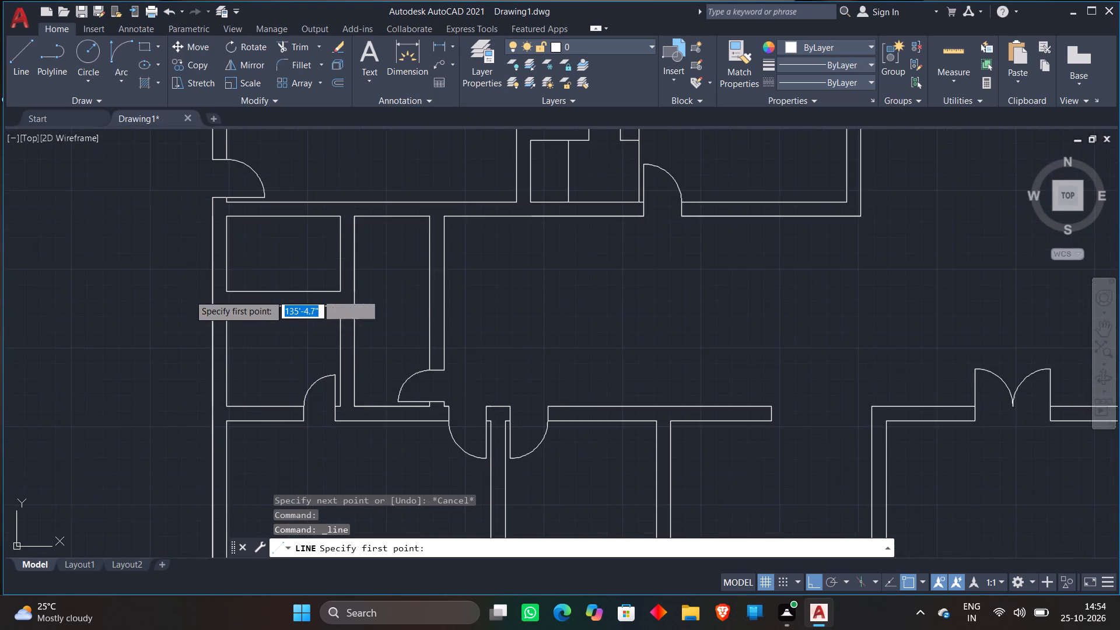
scroll(189, 295, up, 1)
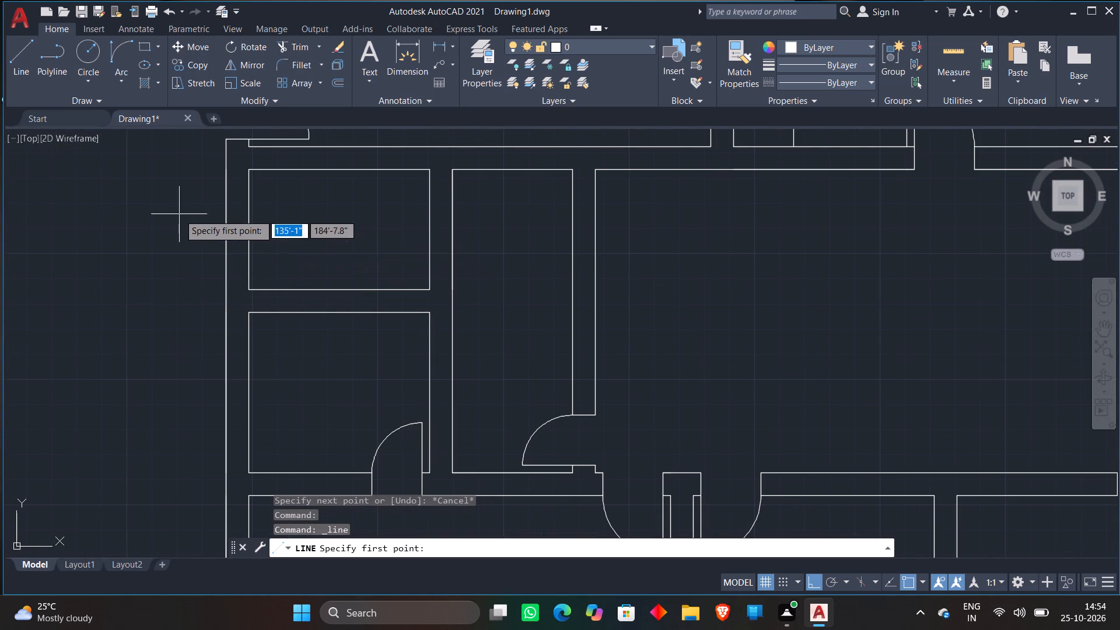
click(249, 229)
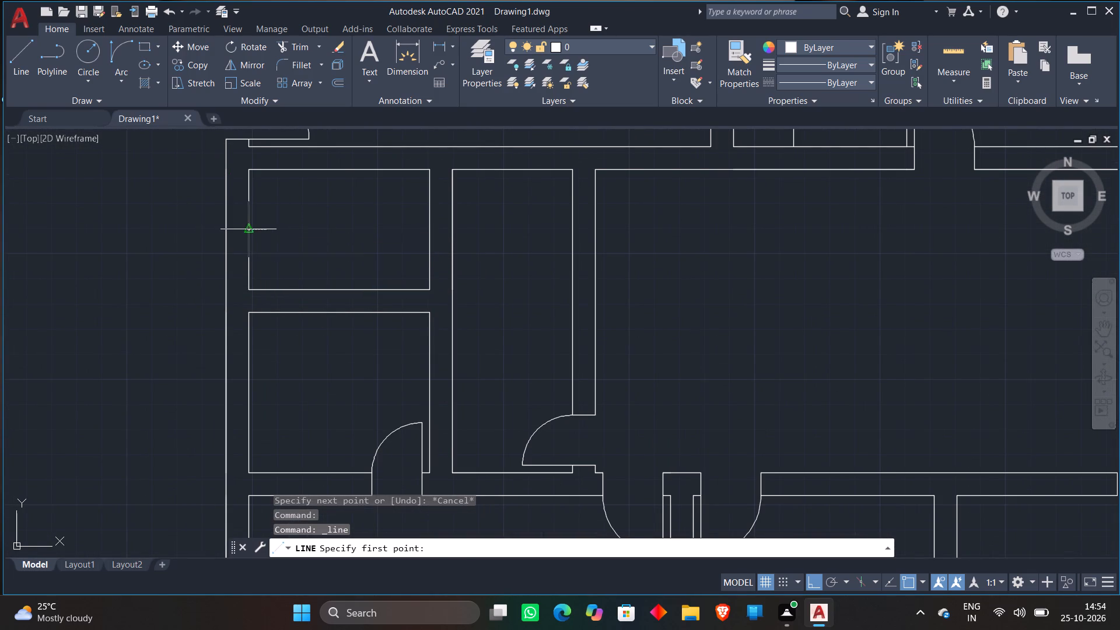
click(143, 222)
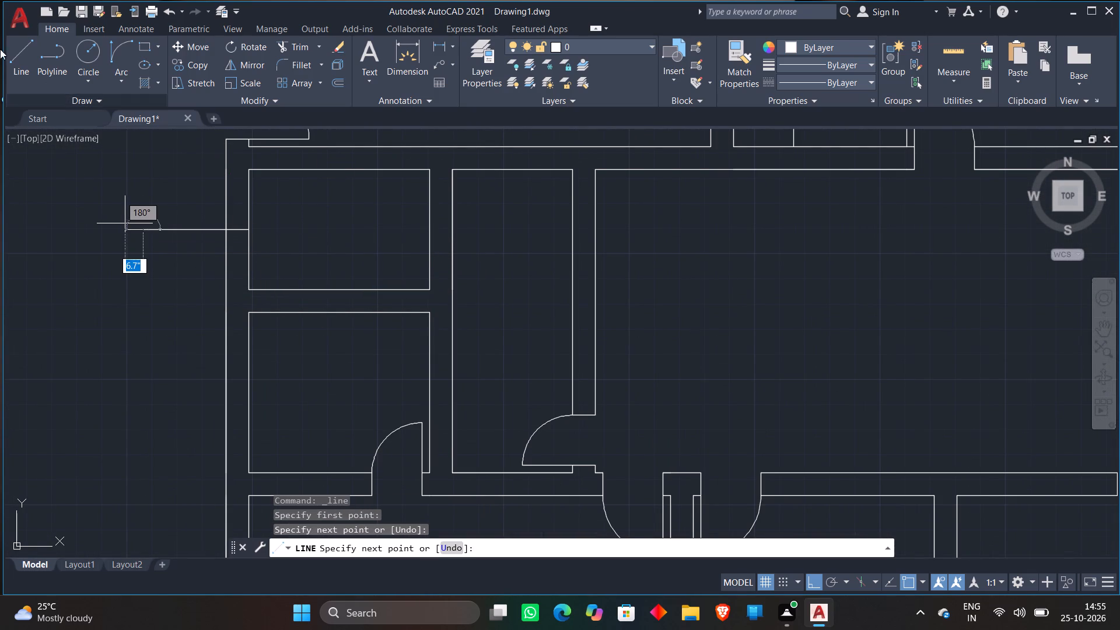
click(19, 50)
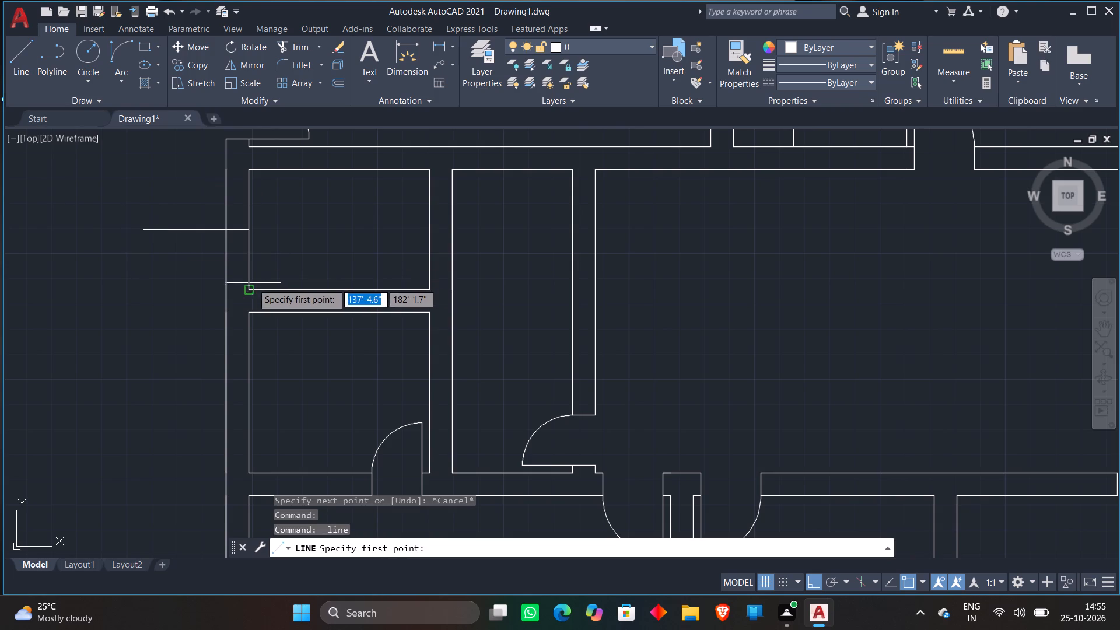
click(245, 286)
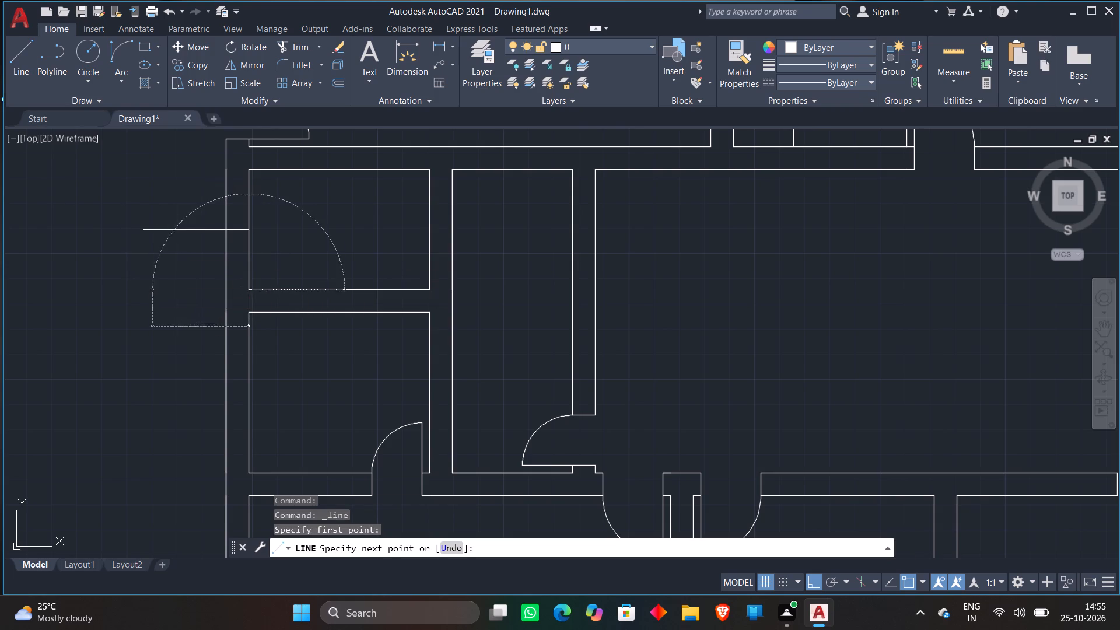
click(152, 283)
Draw two horizontal lines outward across the lower small left room's left wall, from the inner wall line's upper endpoint and midpoint.
click(20, 65)
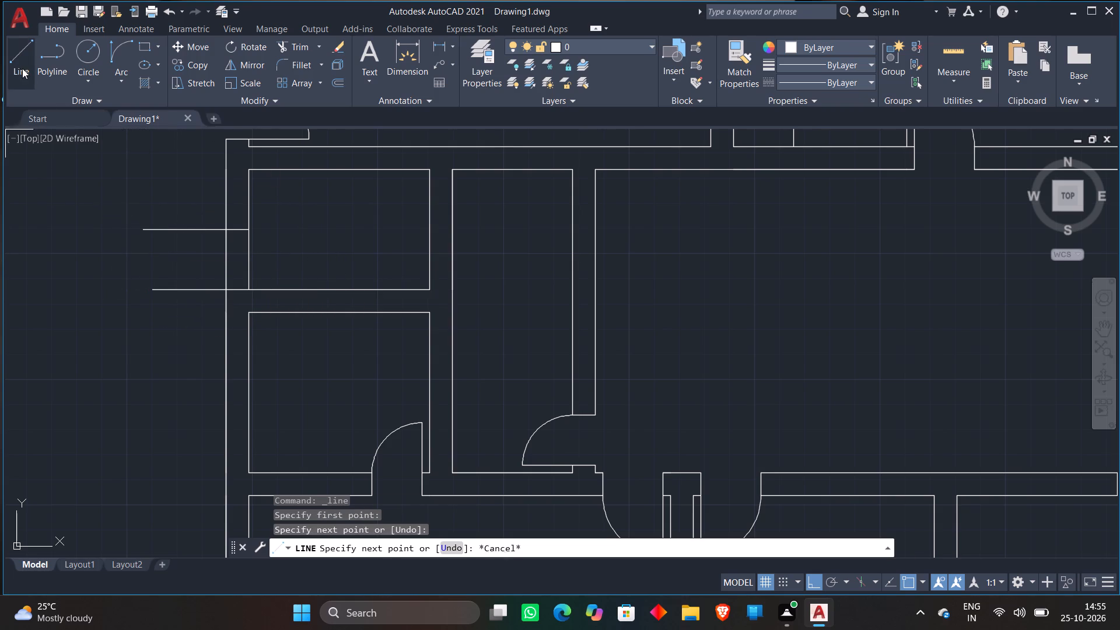
click(248, 314)
click(136, 313)
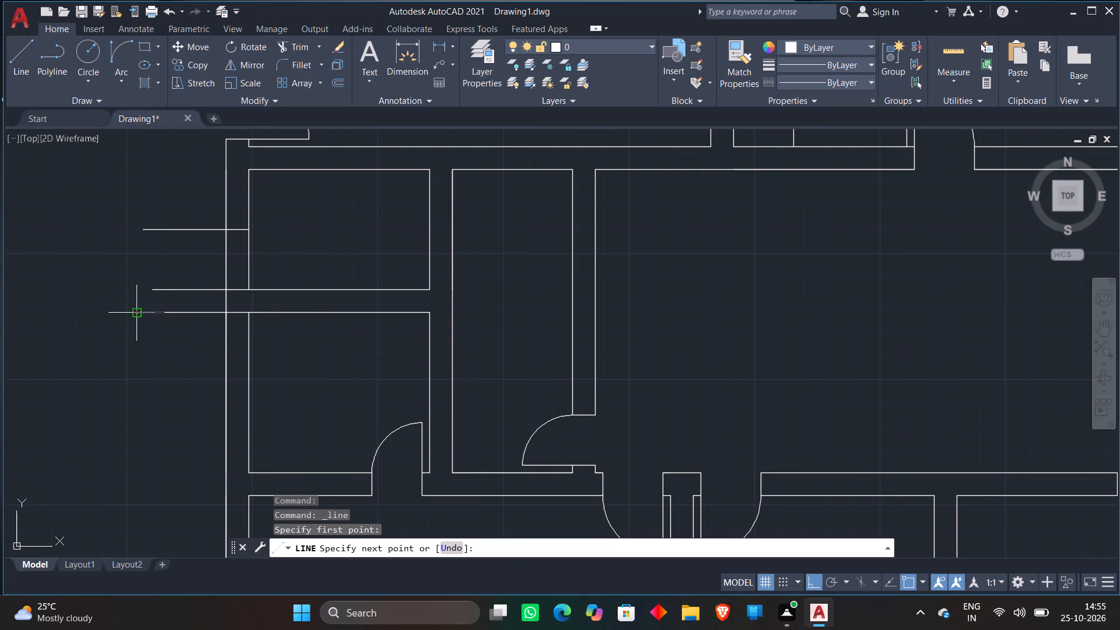
click(31, 70)
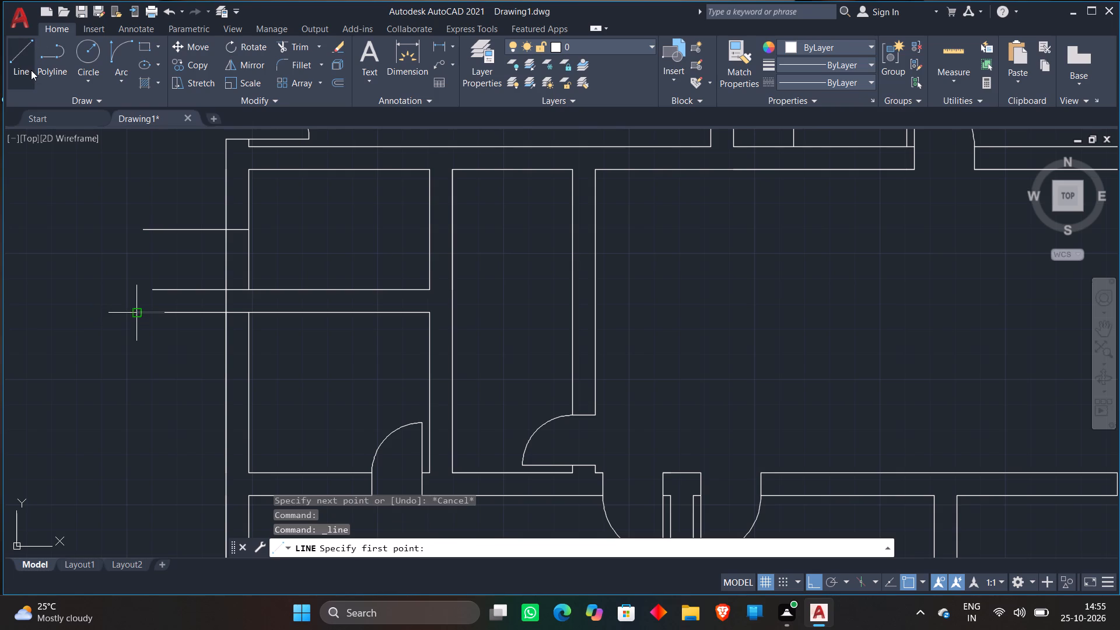
click(251, 395)
click(180, 387)
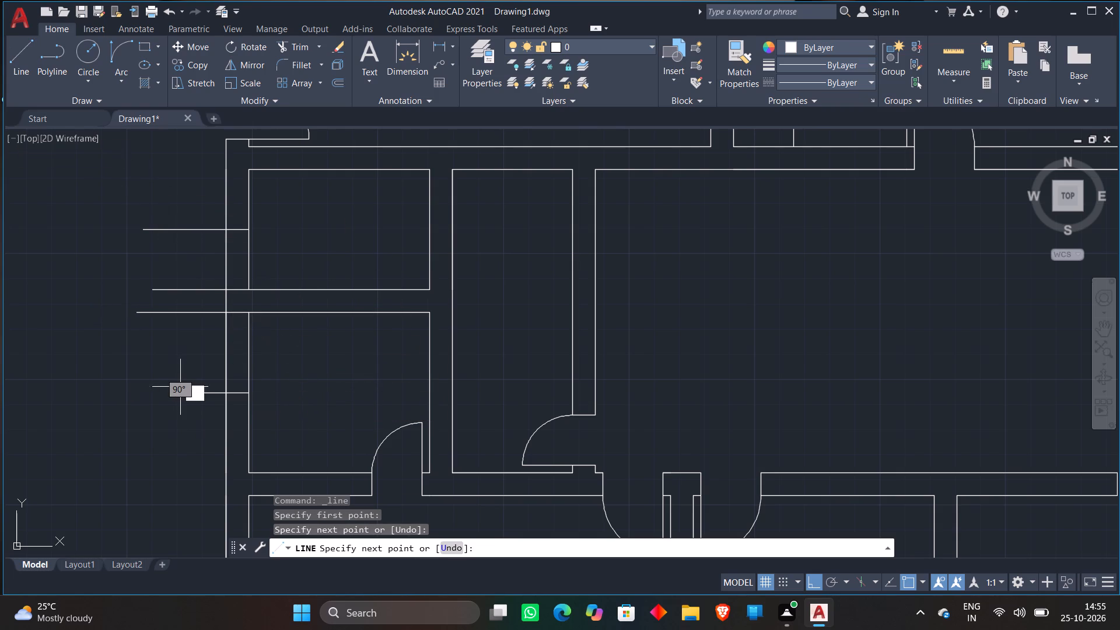
Draw two horizontal lines across the large lower-left room's left wall to mark an opening.
click(27, 68)
scroll(78, 306, down, 1)
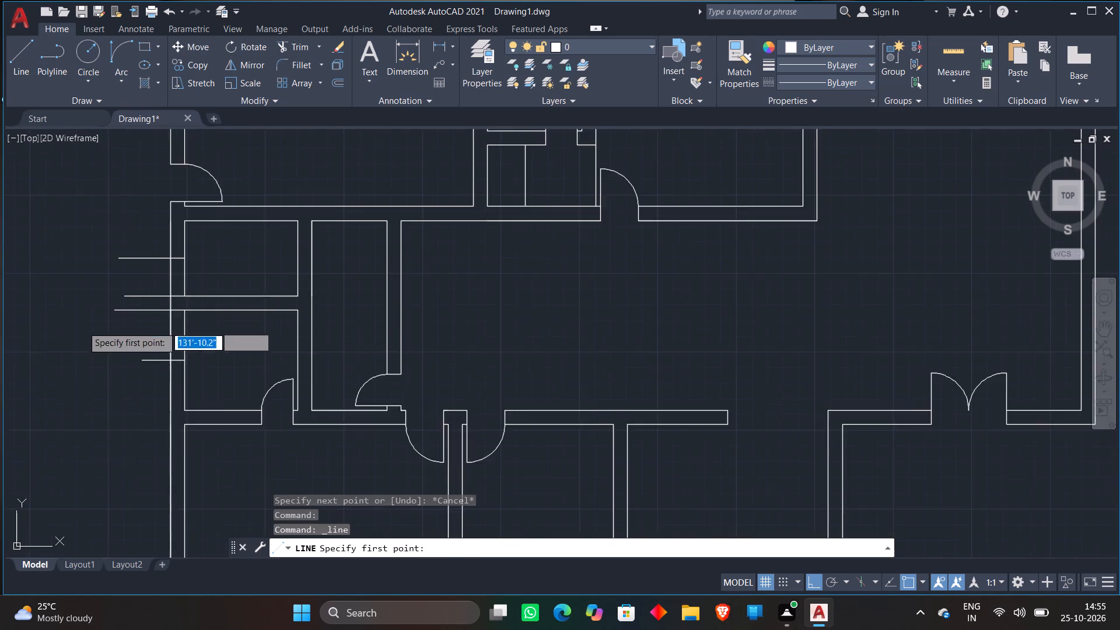
scroll(83, 330, down, 1)
middle_drag(88, 373, 107, 243)
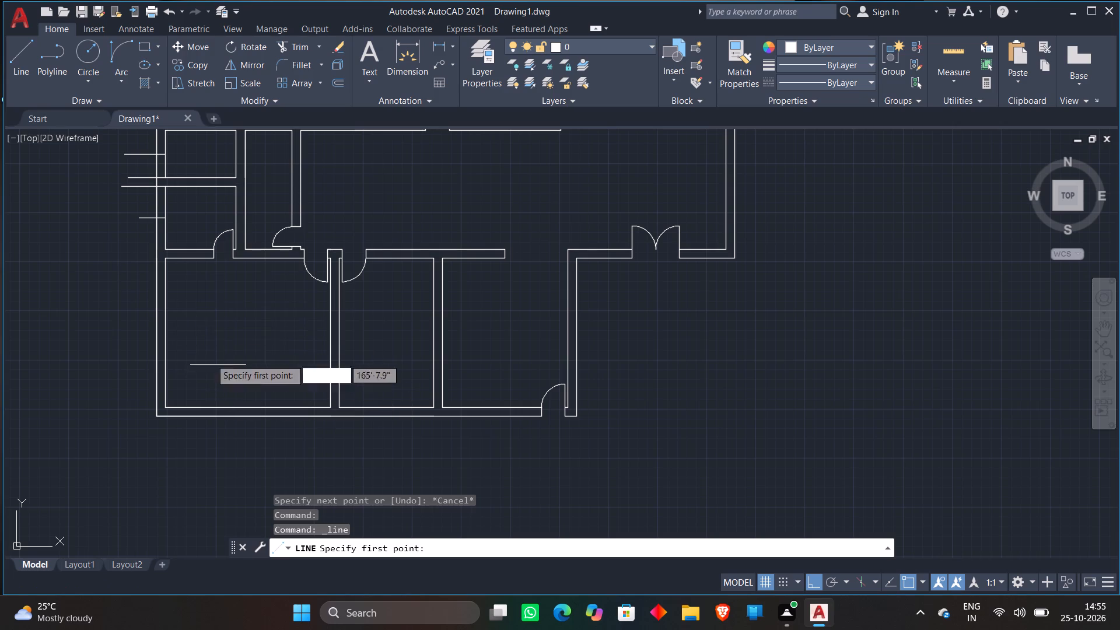
scroll(155, 304, up, 1)
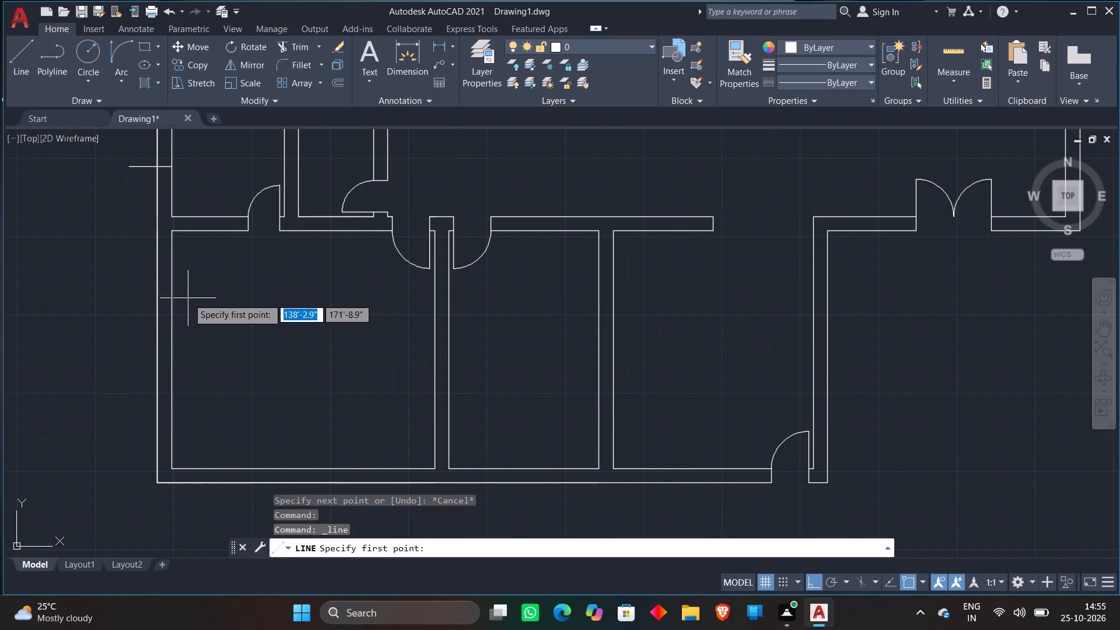
click(181, 289)
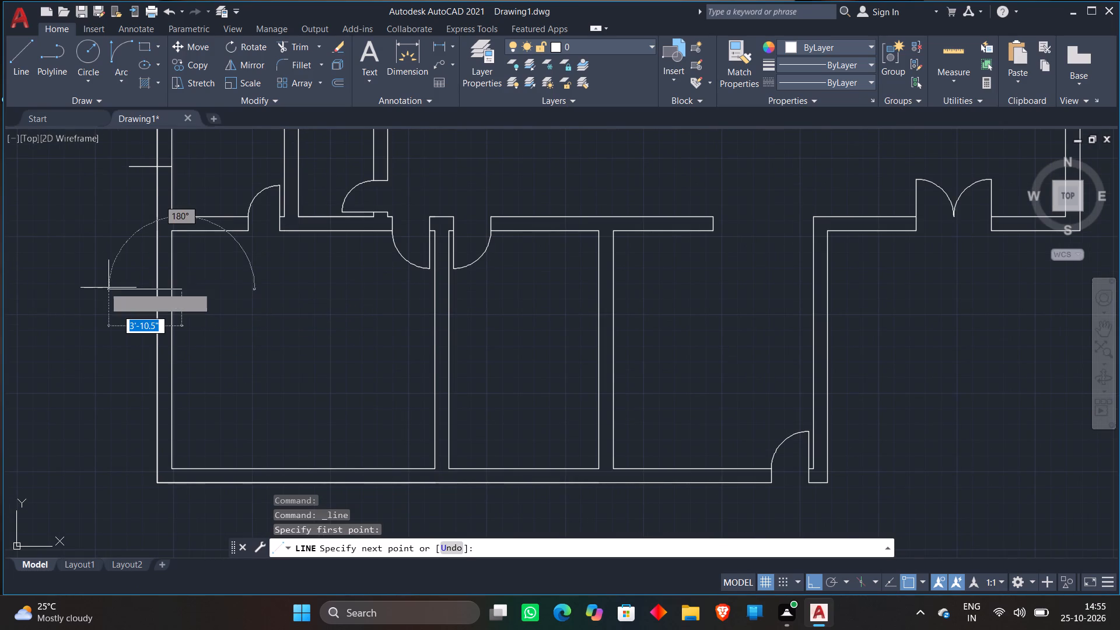
click(75, 285)
click(17, 60)
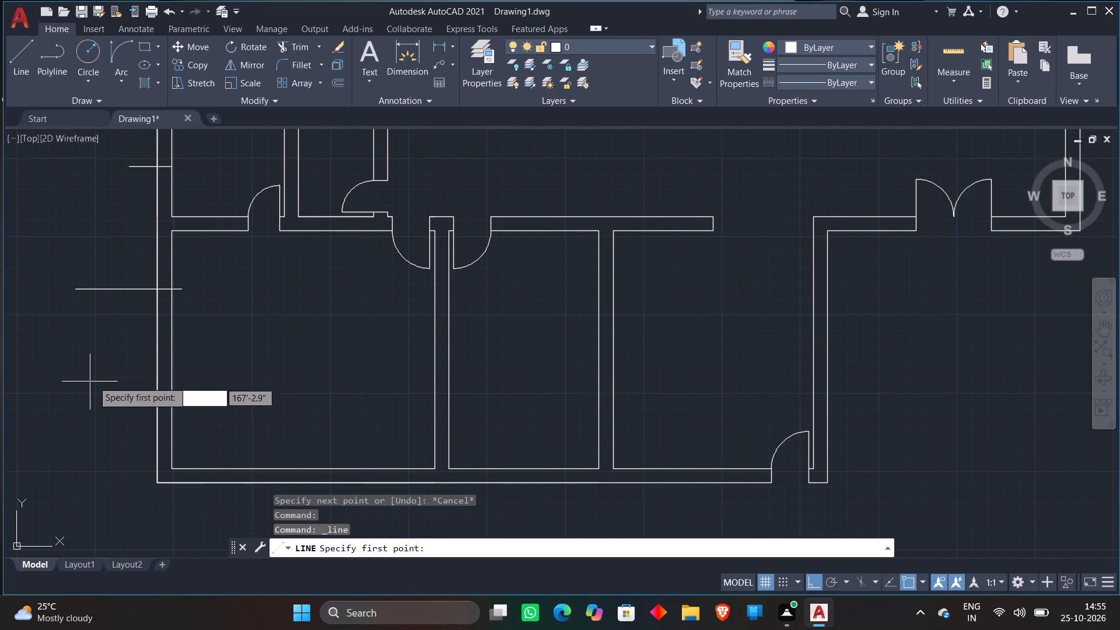
click(106, 372)
click(233, 372)
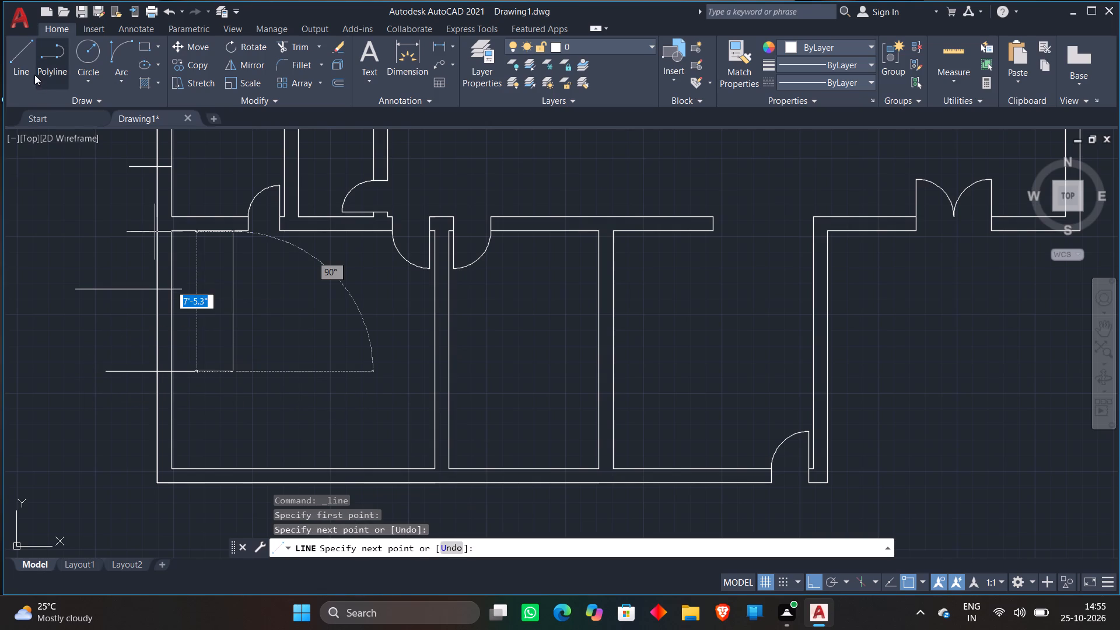
Draw two vertical lines, each roughly 3' long, across the large lower-left room's bottom wall to mark an opening.
click(30, 71)
scroll(208, 372, down, 1)
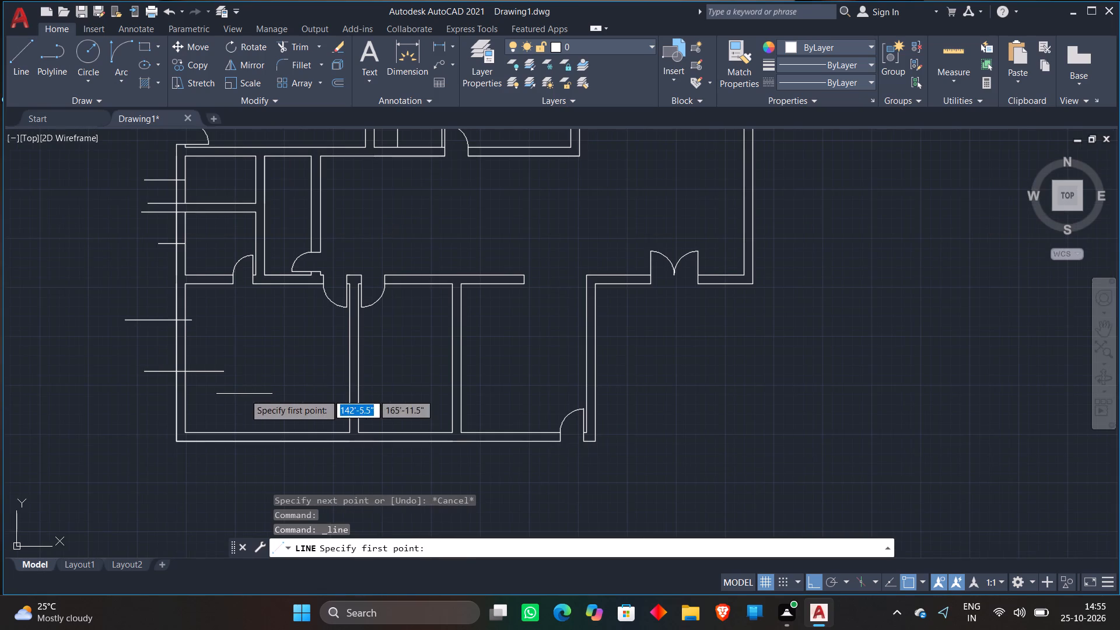
middle_drag(244, 394, 243, 284)
scroll(253, 317, up, 2)
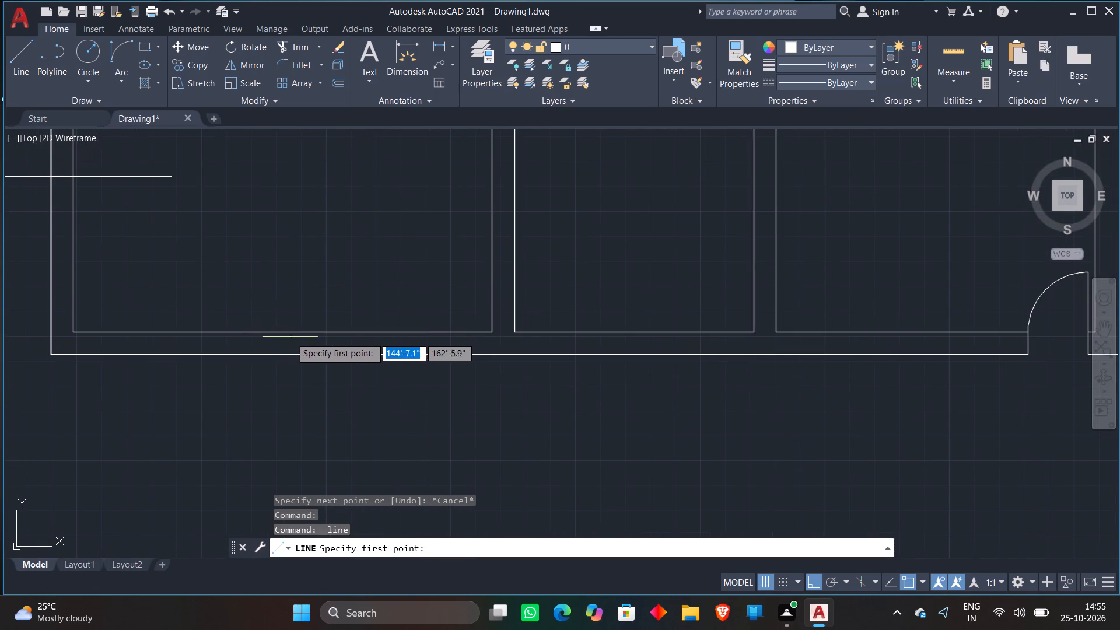
click(215, 306)
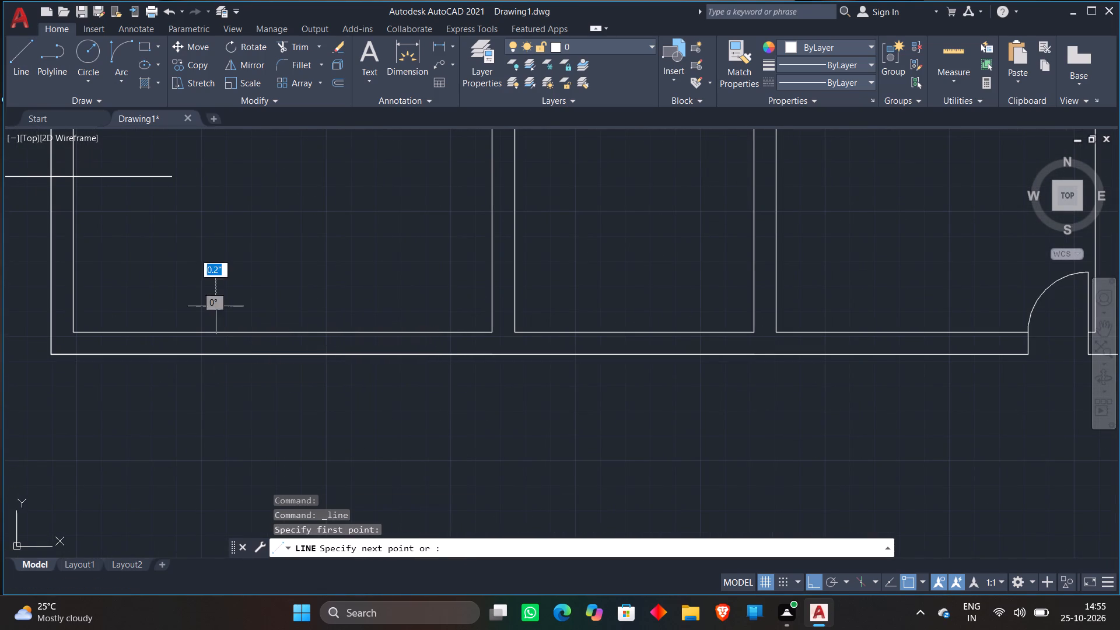
click(203, 394)
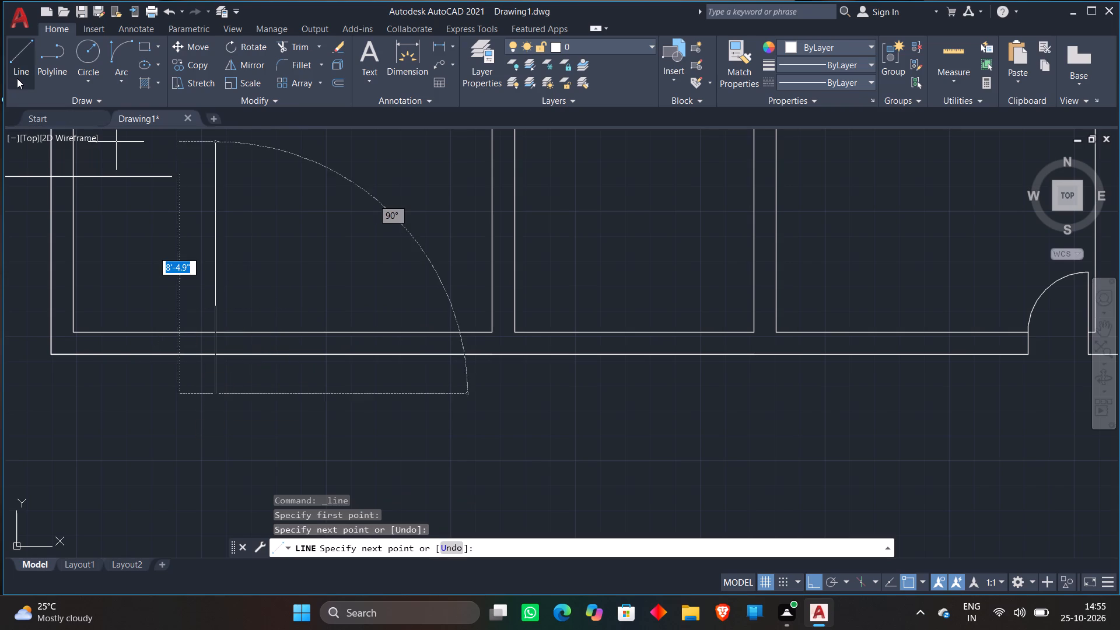
click(17, 74)
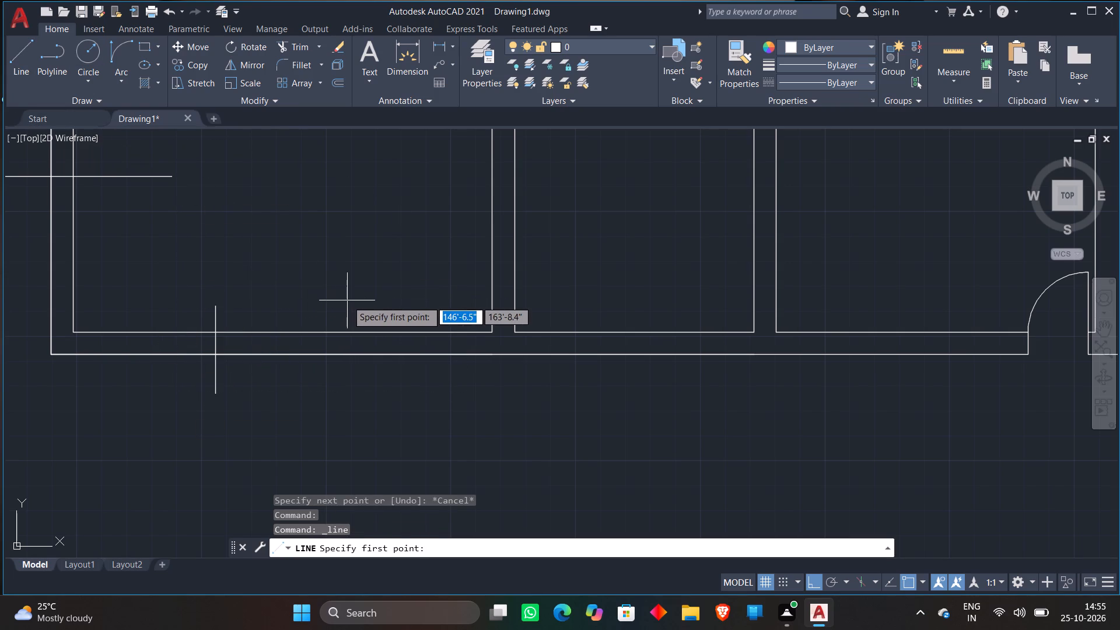
click(347, 300)
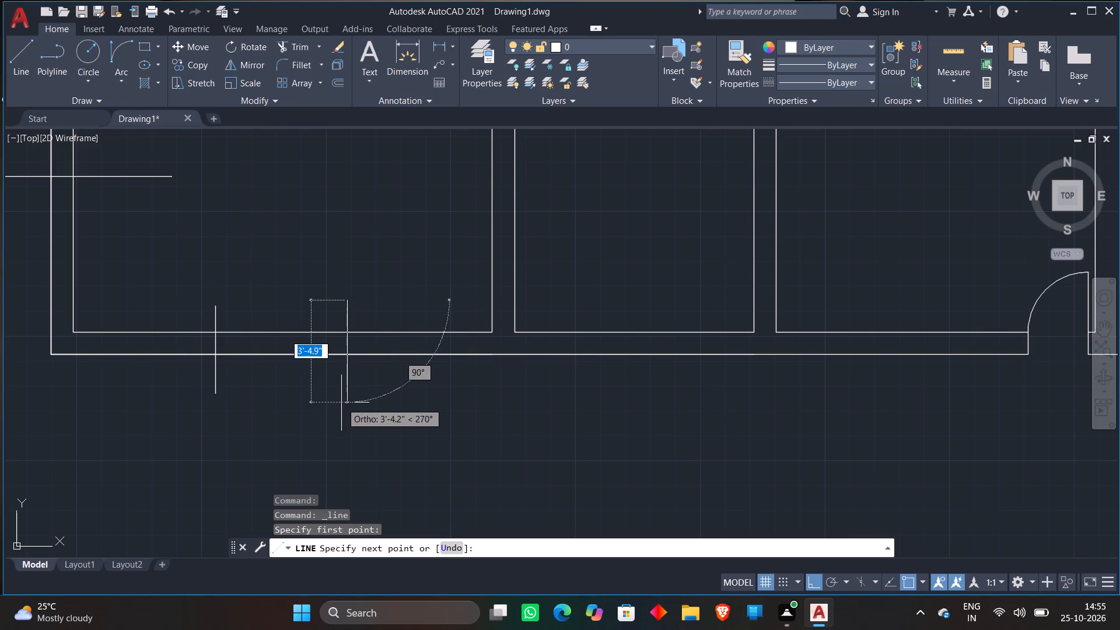
click(341, 402)
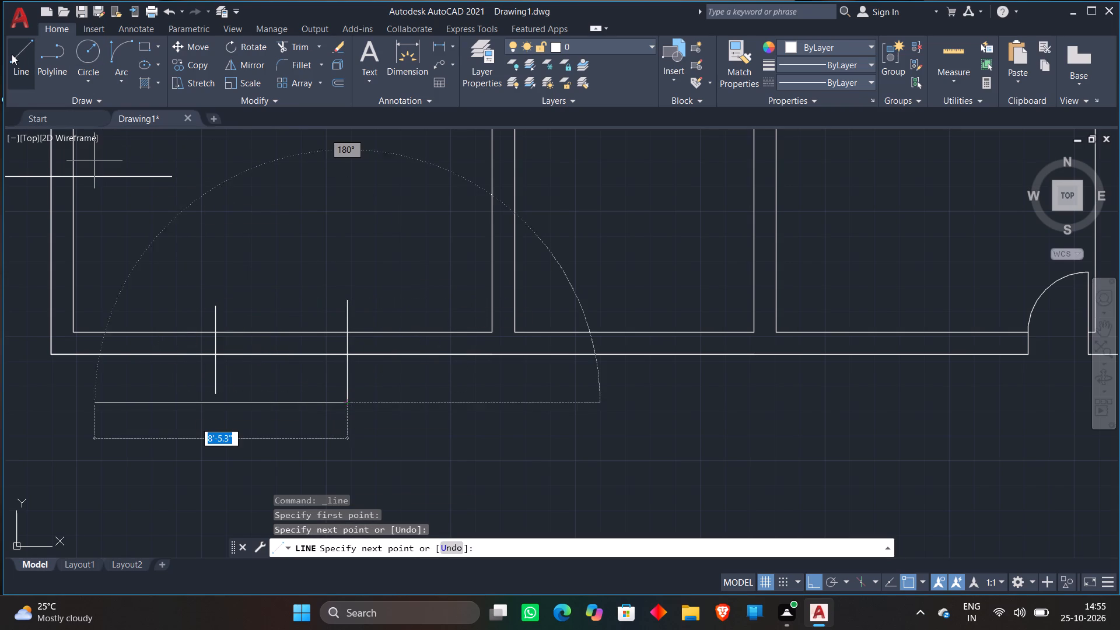
Draw two vertical lines across the lower-right room's bottom wall, between its left wall and the single door, to mark an opening.
click(12, 54)
scroll(238, 210, down, 2)
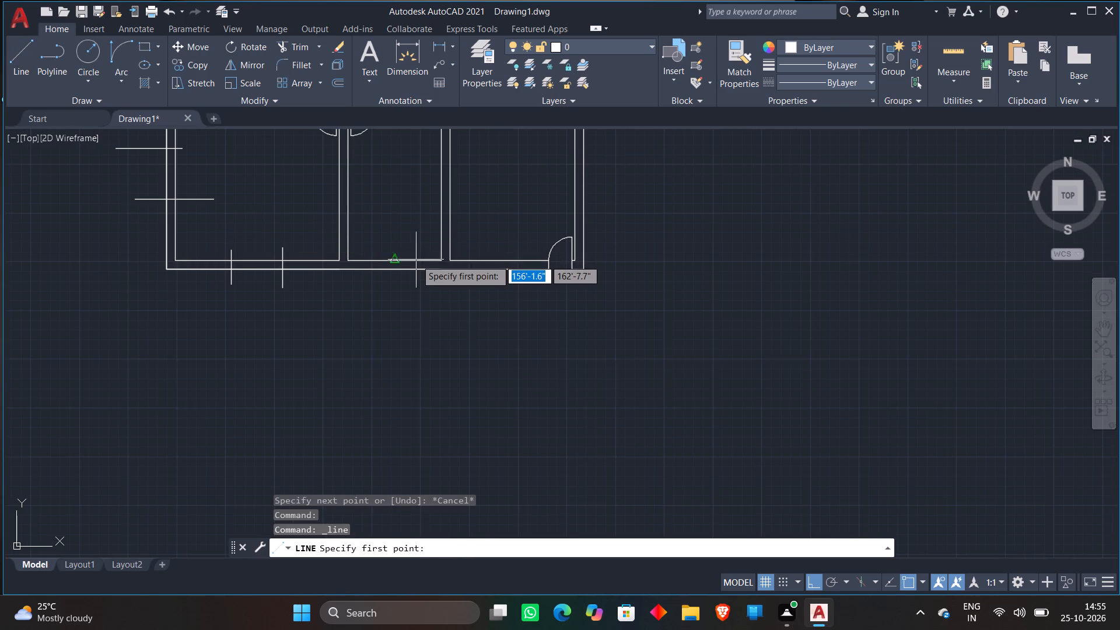
middle_drag(485, 246, 364, 246)
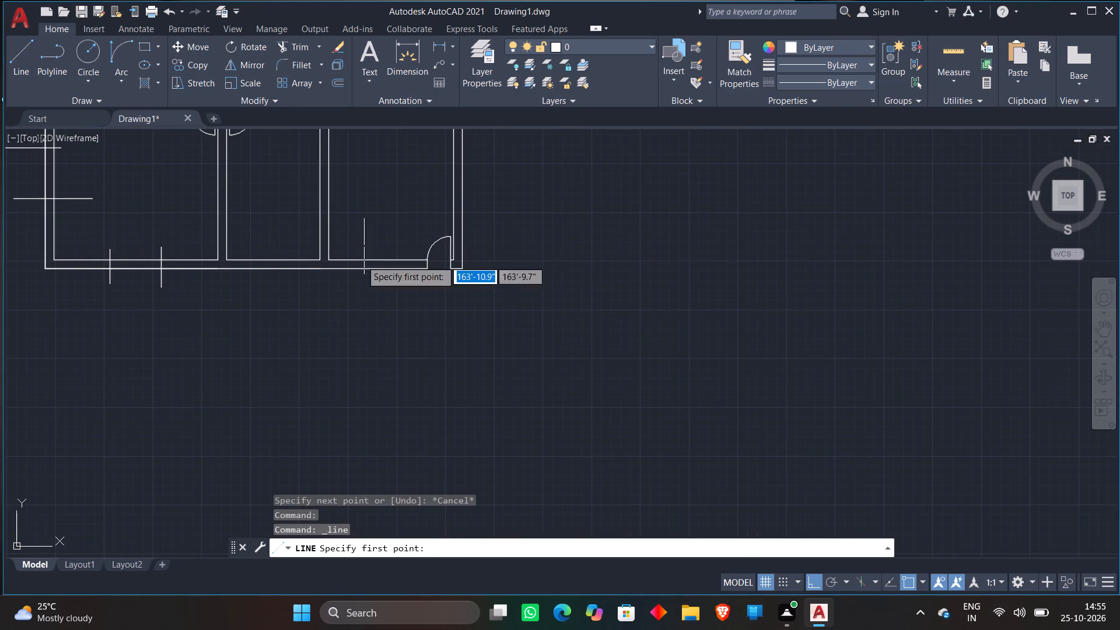
scroll(354, 241, up, 2)
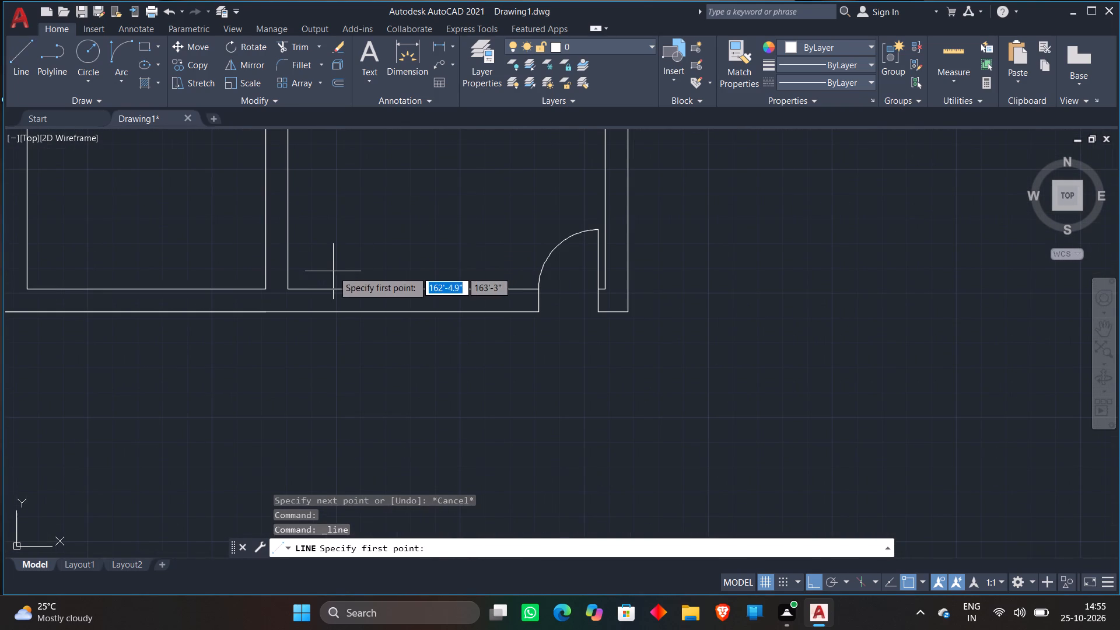
click(333, 271)
click(329, 335)
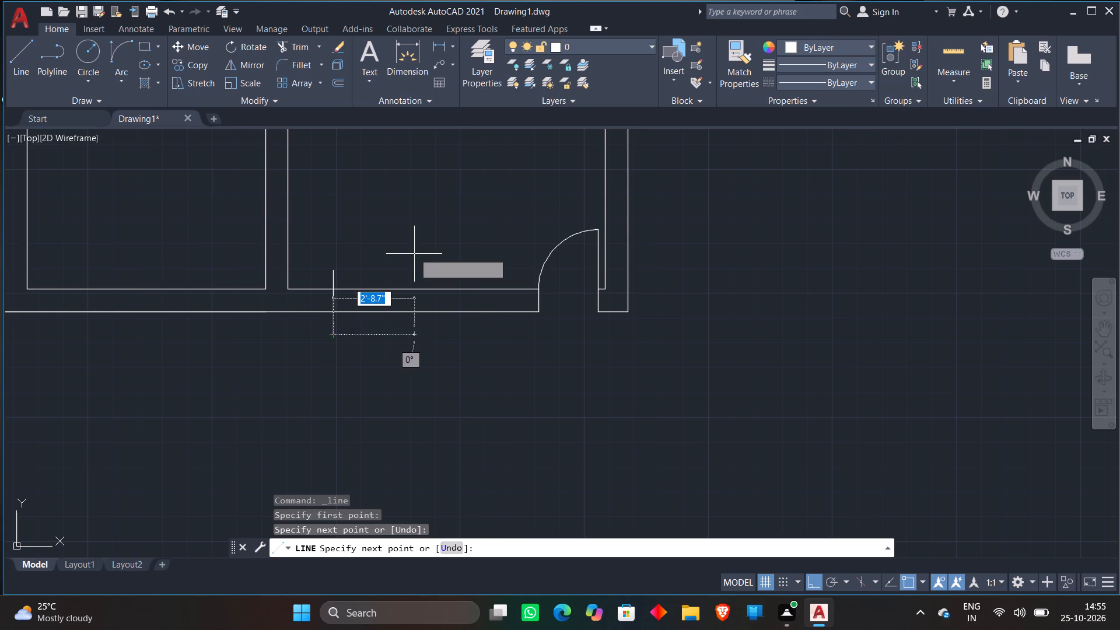
click(23, 69)
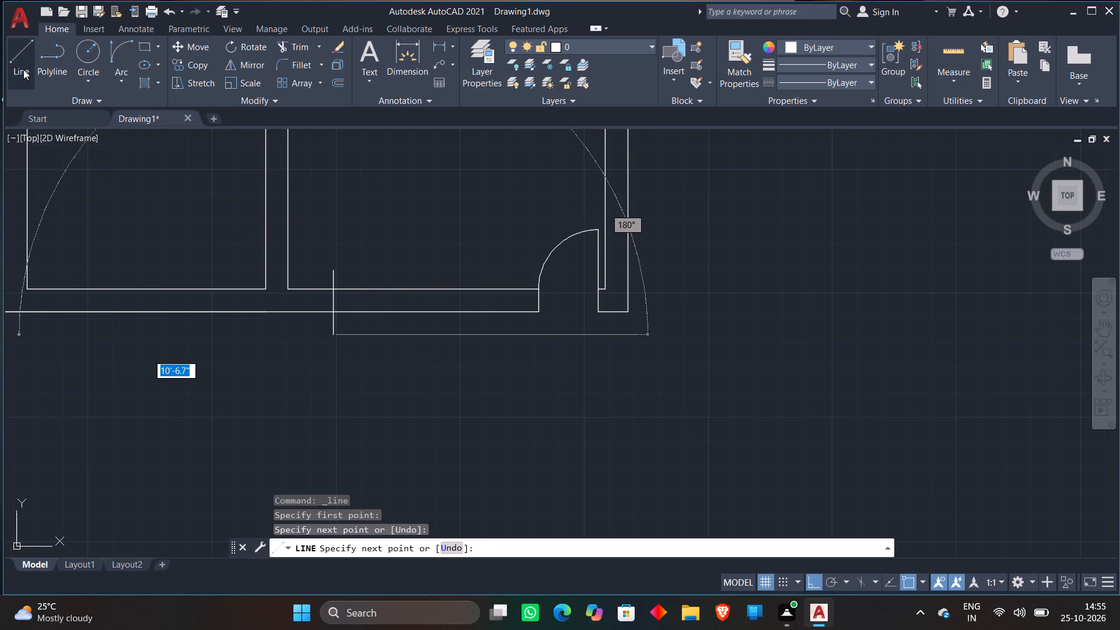
click(454, 271)
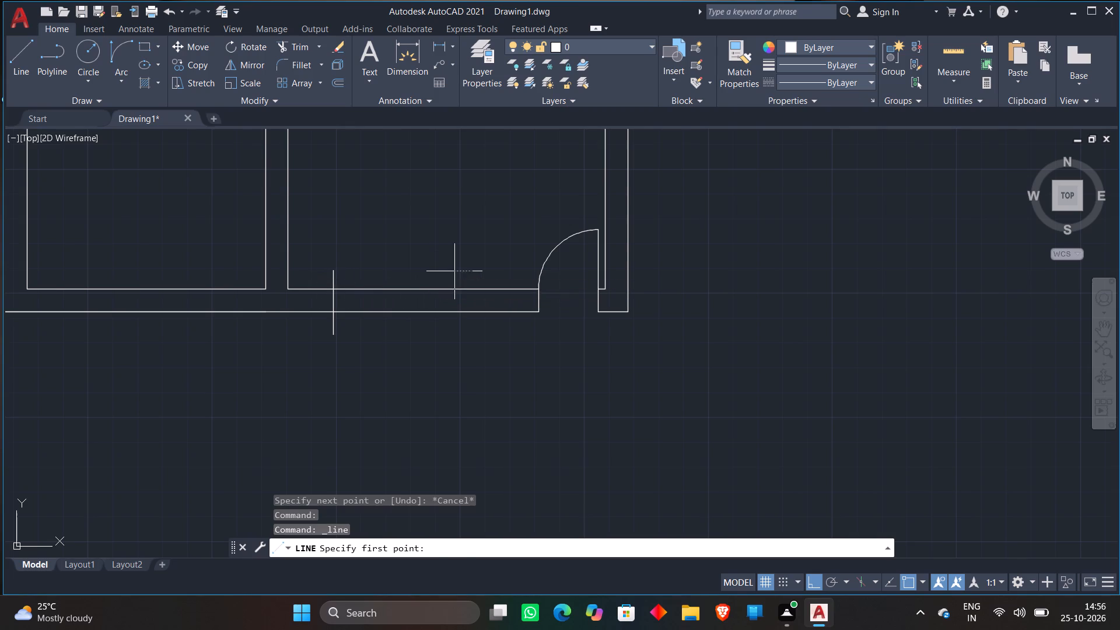
click(456, 340)
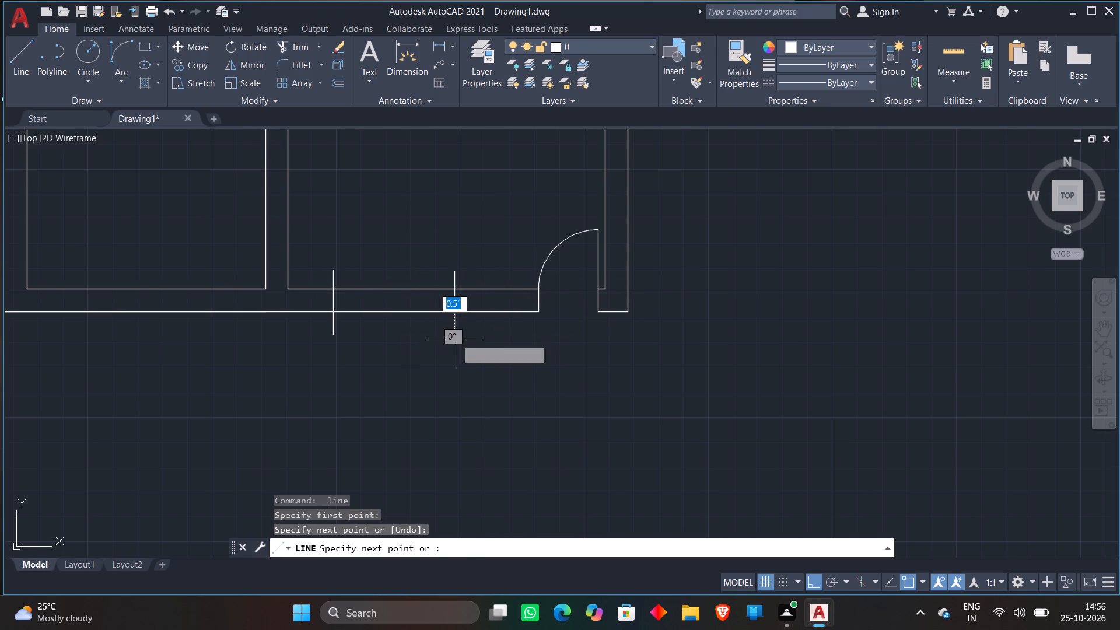
Draw a vertical line downward across the bottom wall from the large right-hand hall's lower-right inner corner, beside the double door.
click(10, 62)
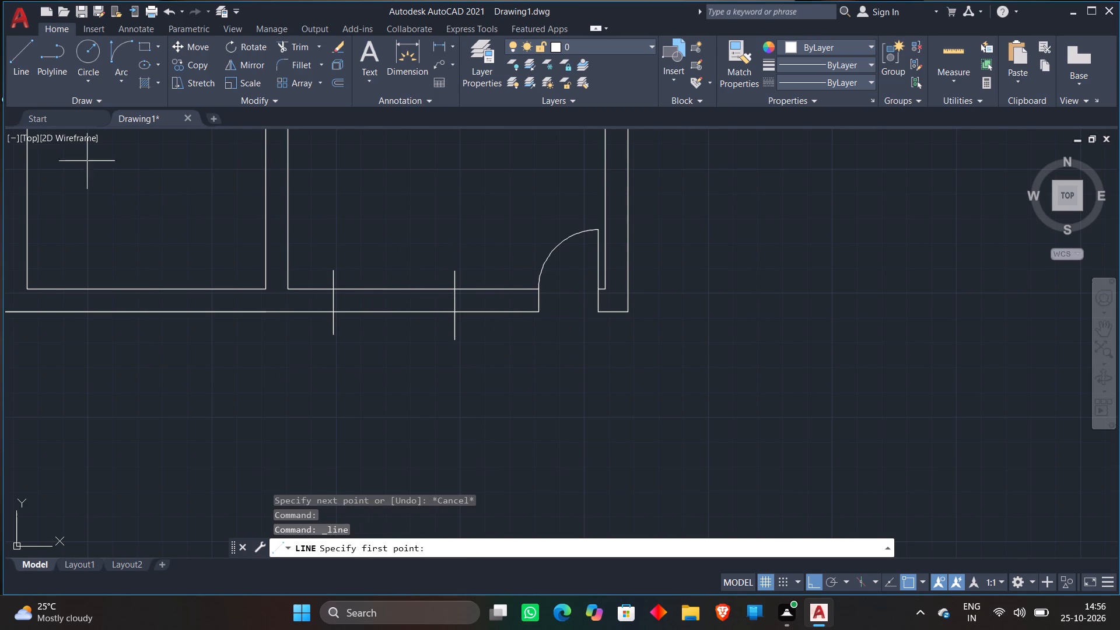
scroll(250, 232, down, 2)
middle_drag(313, 211, 257, 349)
scroll(466, 233, up, 2)
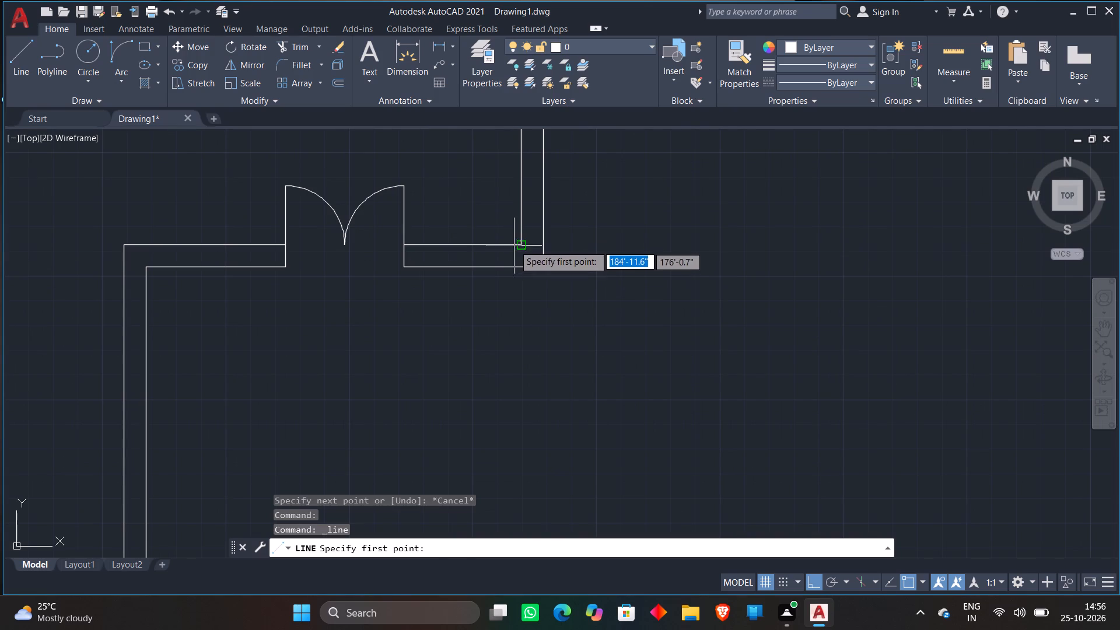
click(514, 245)
click(509, 306)
Draw two horizontal lines across the upper part of the large hall's right wall to mark an opening.
scroll(509, 306, down, 1)
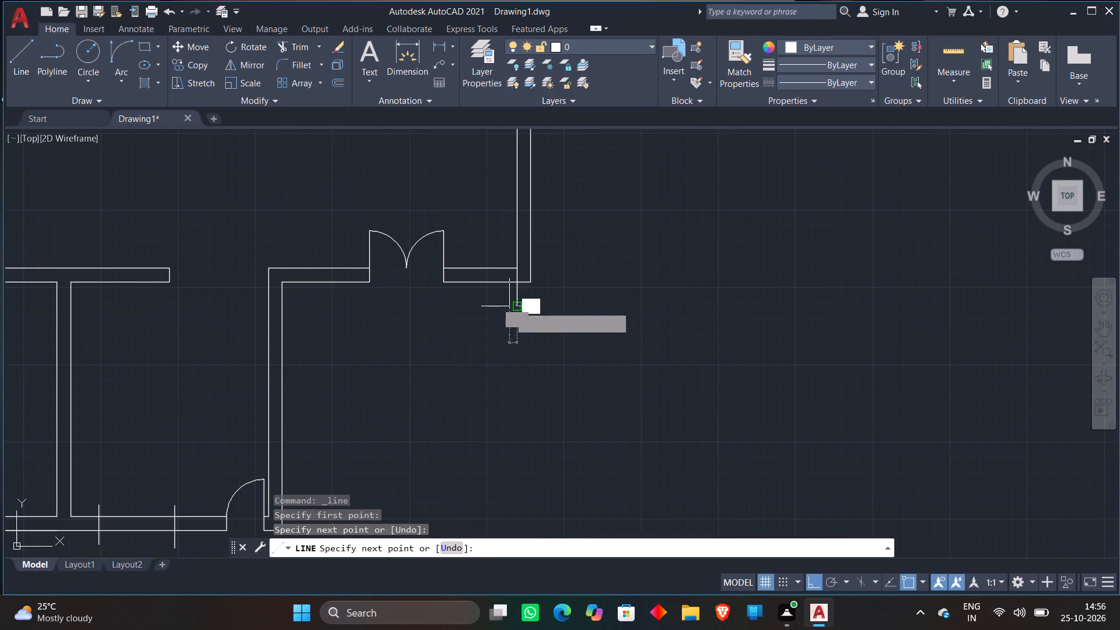
middle_drag(509, 306, 480, 421)
click(18, 66)
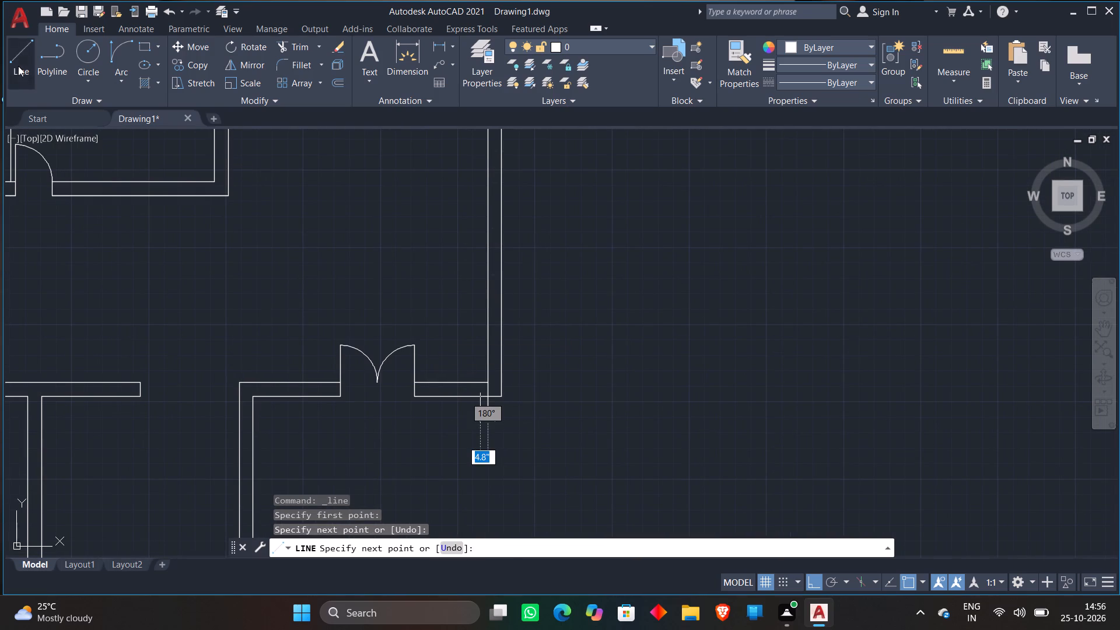
scroll(169, 129, down, 1)
middle_drag(279, 178, 269, 256)
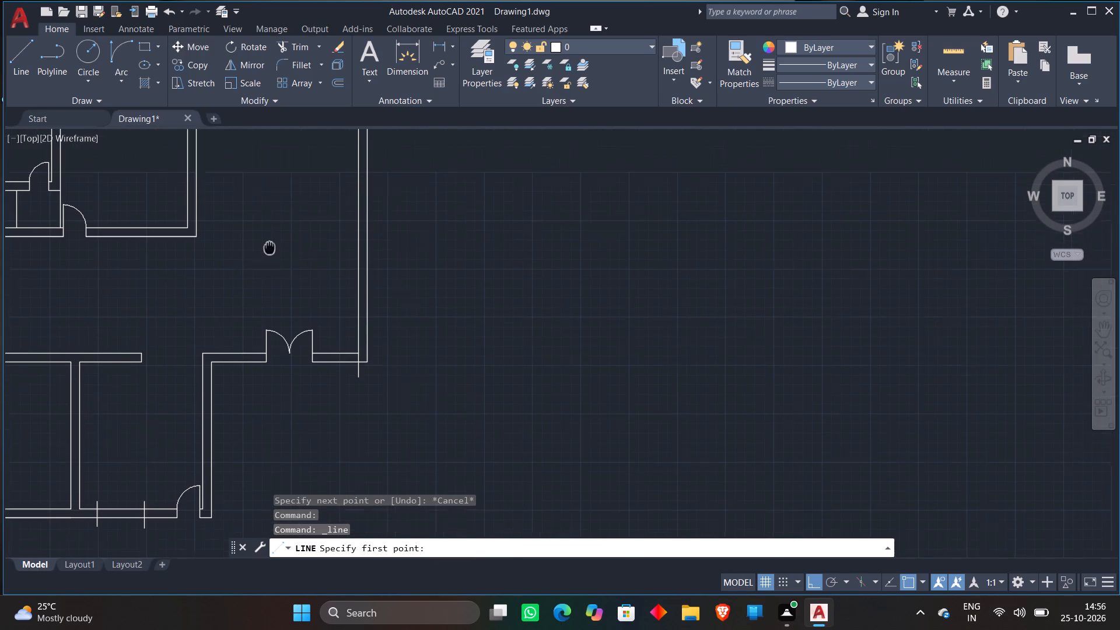
middle_drag(269, 256, 269, 265)
middle_drag(317, 202, 324, 285)
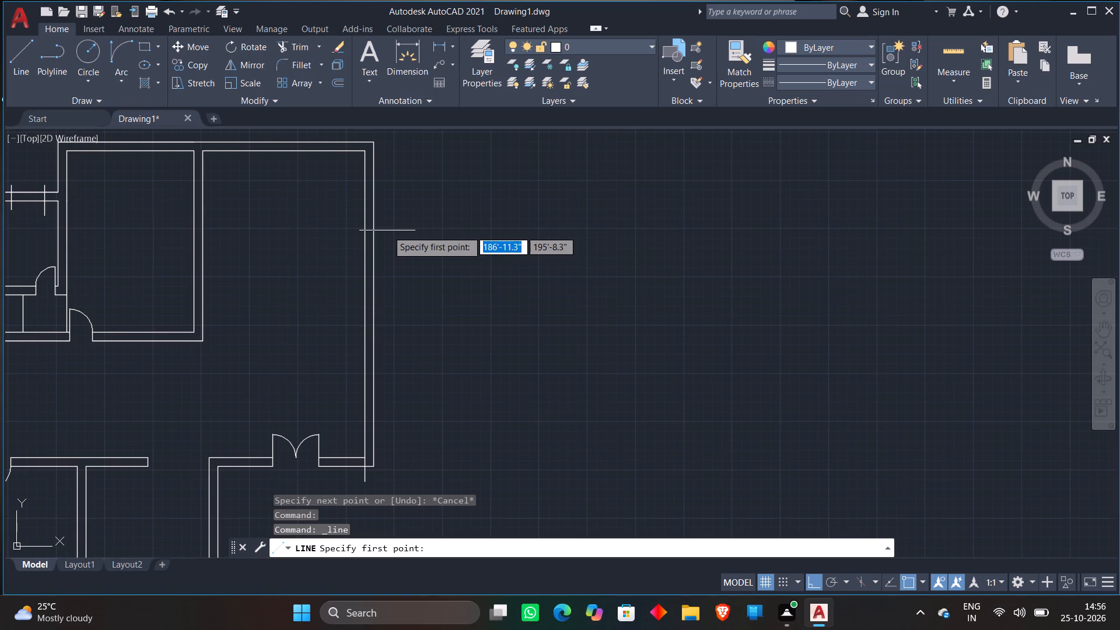
click(353, 206)
click(436, 205)
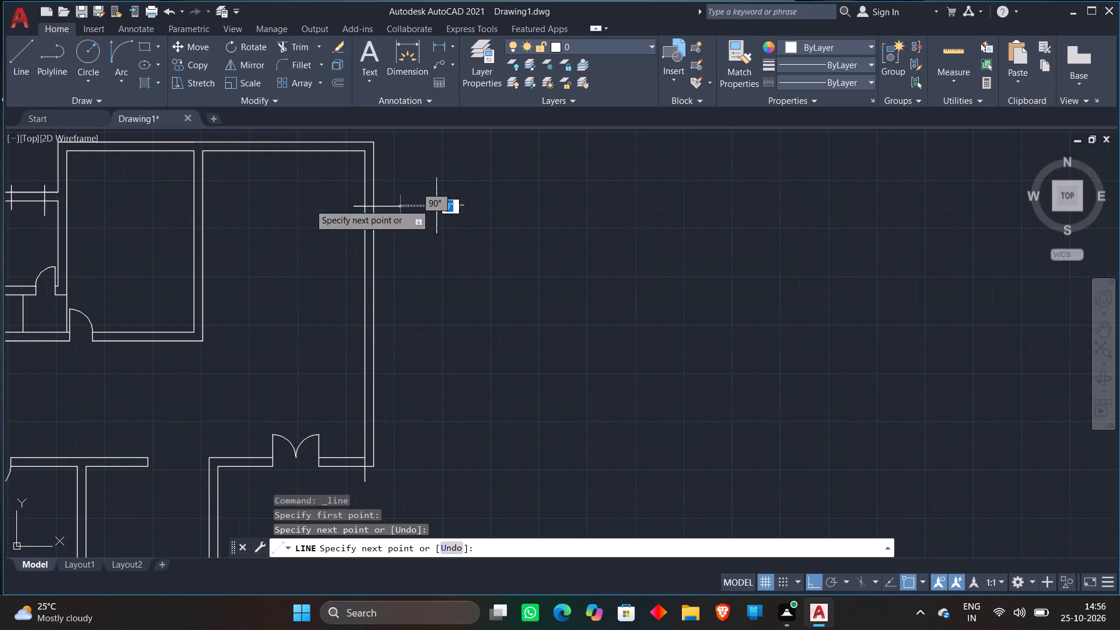
click(19, 61)
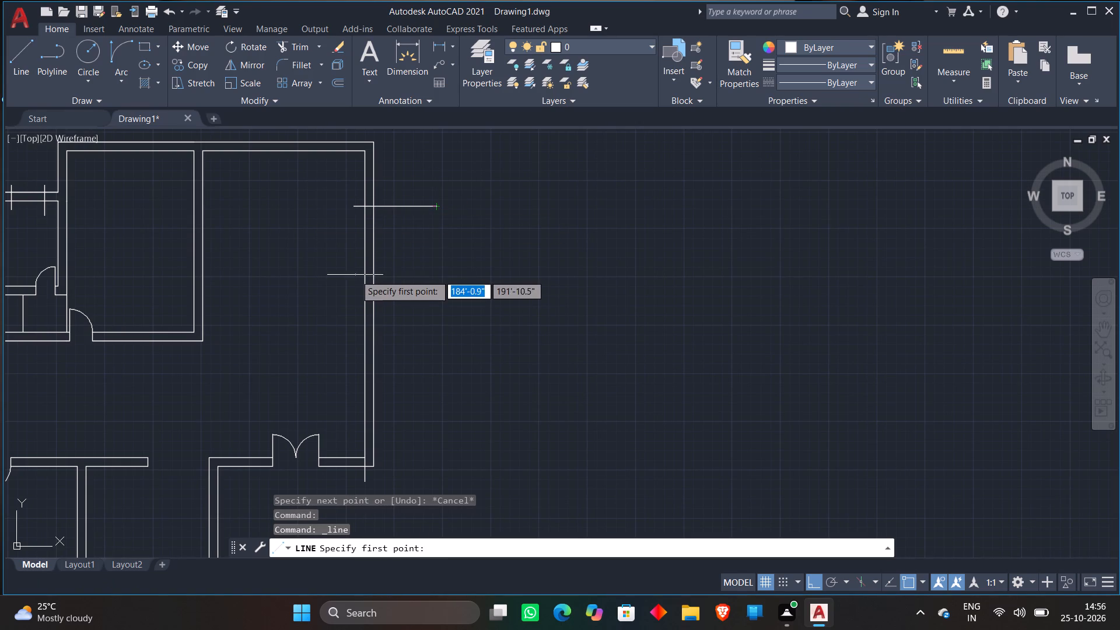
click(349, 262)
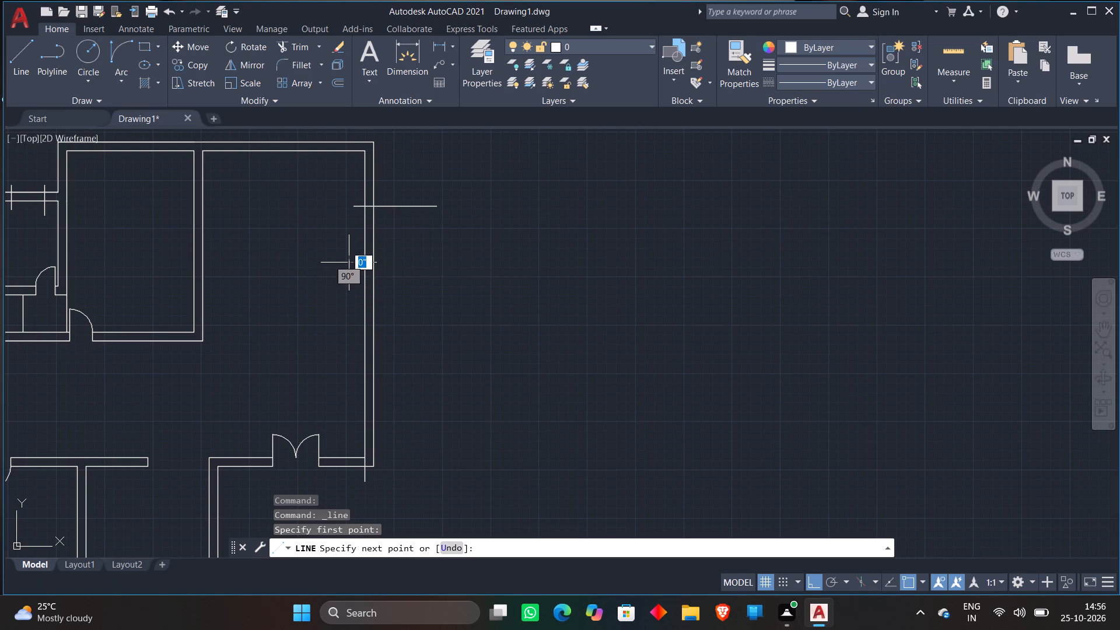
click(423, 259)
Draw two horizontal lines across the lower part of the large hall's right wall to mark a second opening.
click(10, 58)
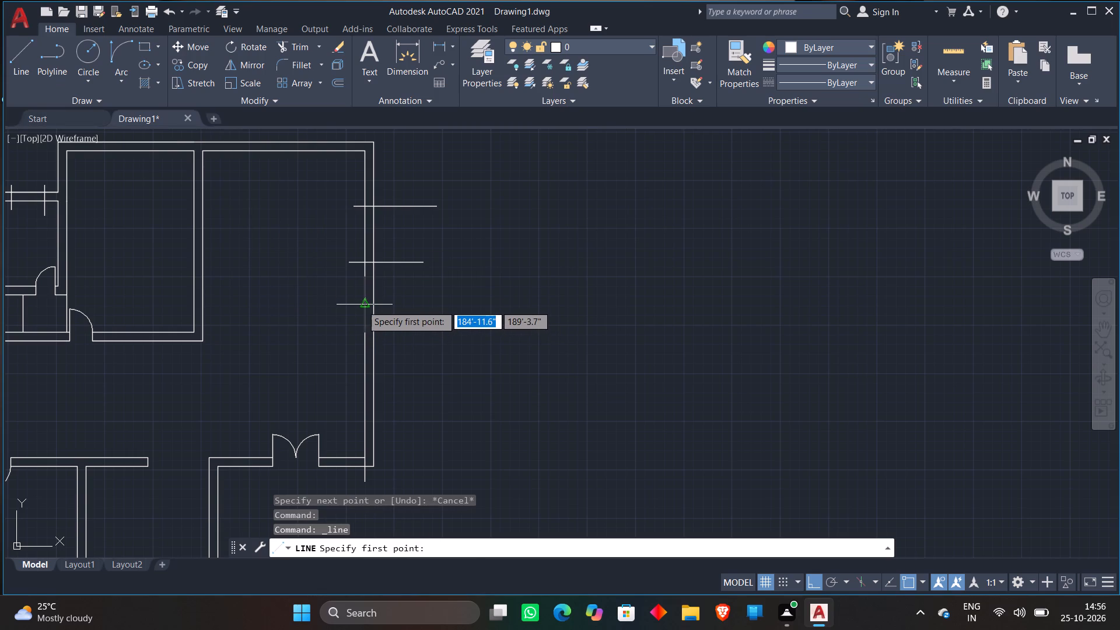
click(349, 331)
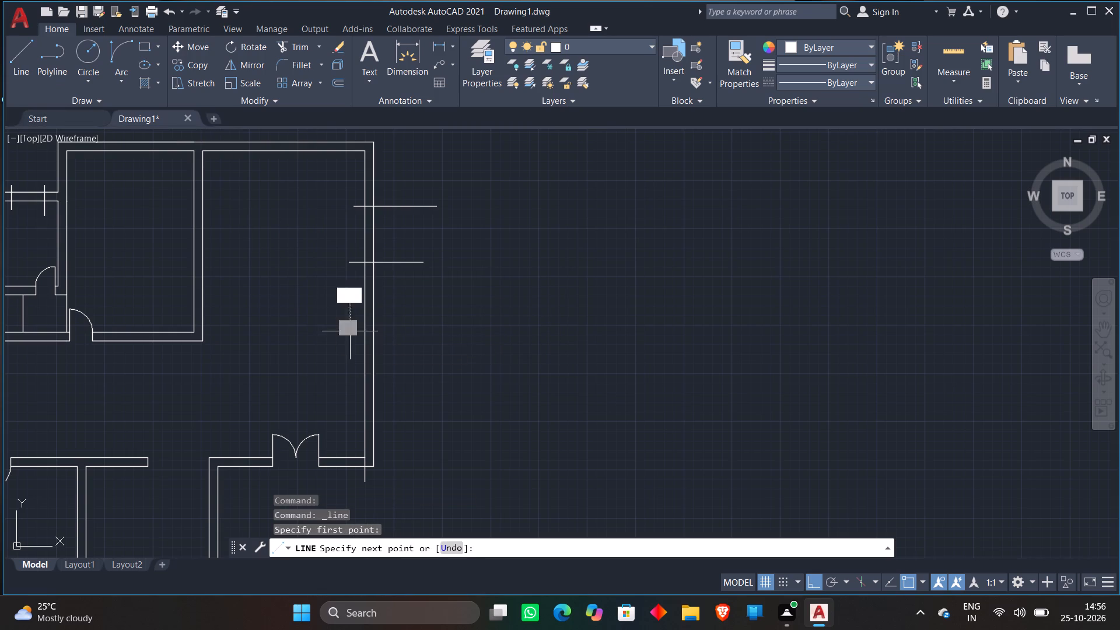
click(414, 331)
click(29, 58)
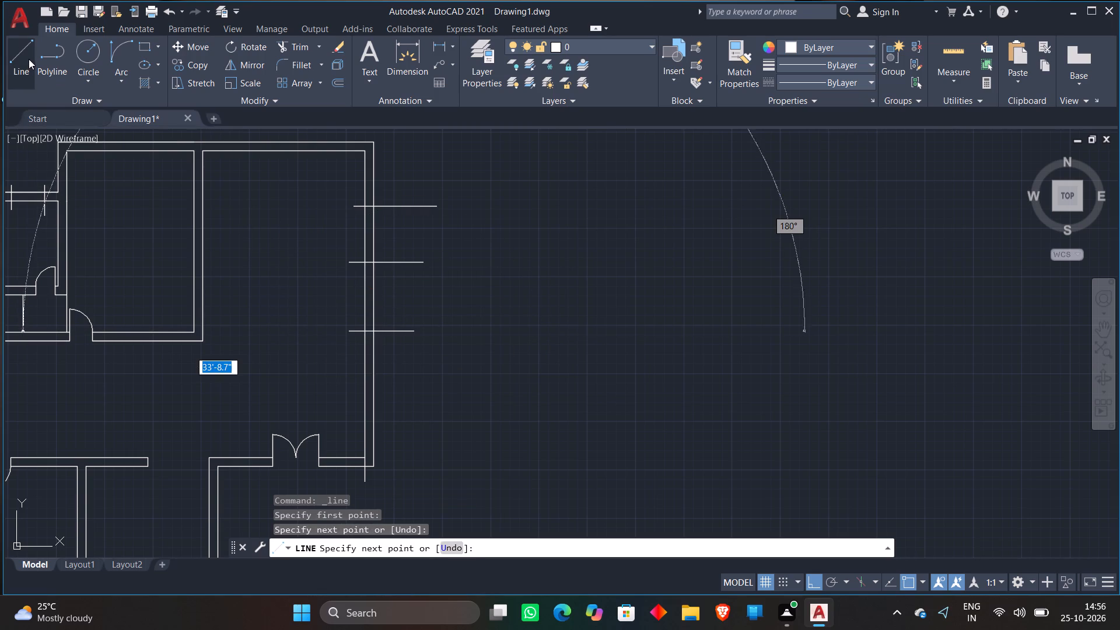
middle_drag(323, 379, 246, 284)
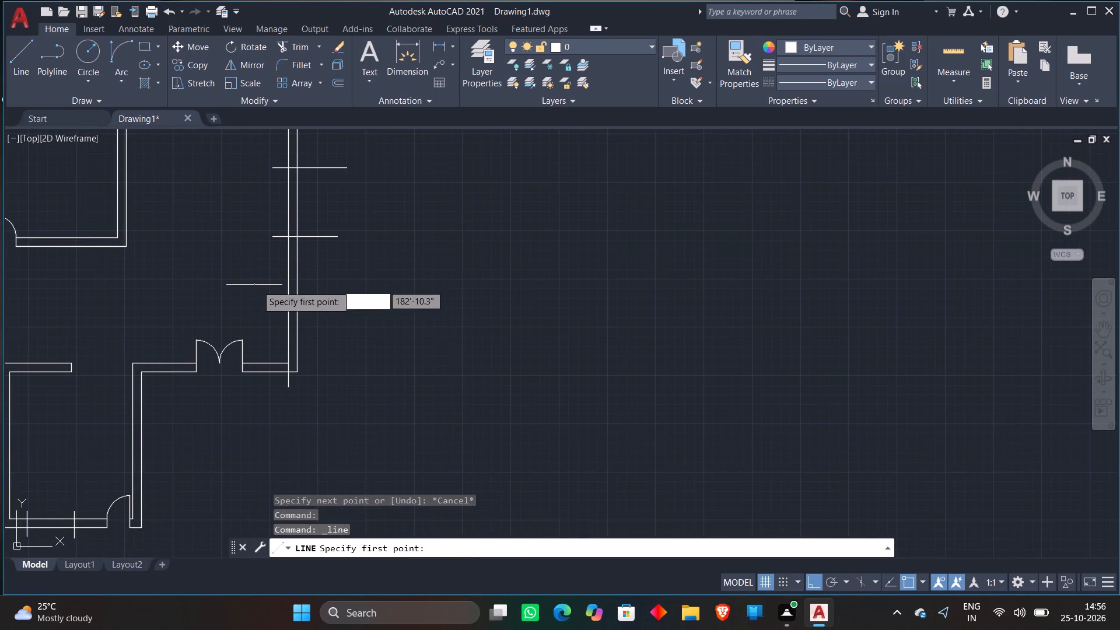
scroll(272, 286, up, 1)
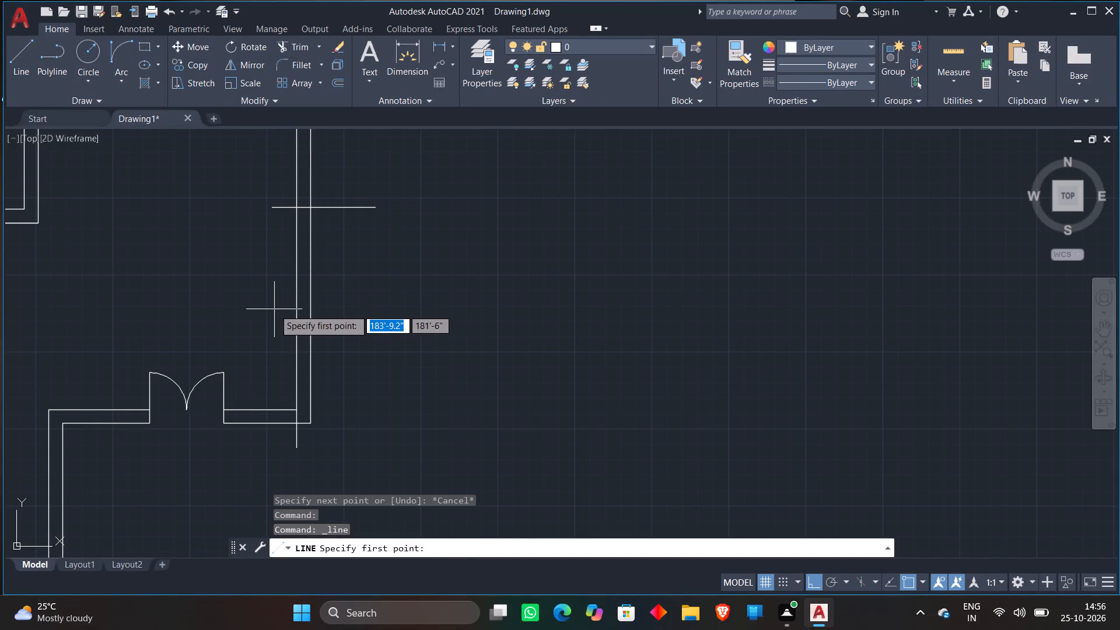
click(274, 309)
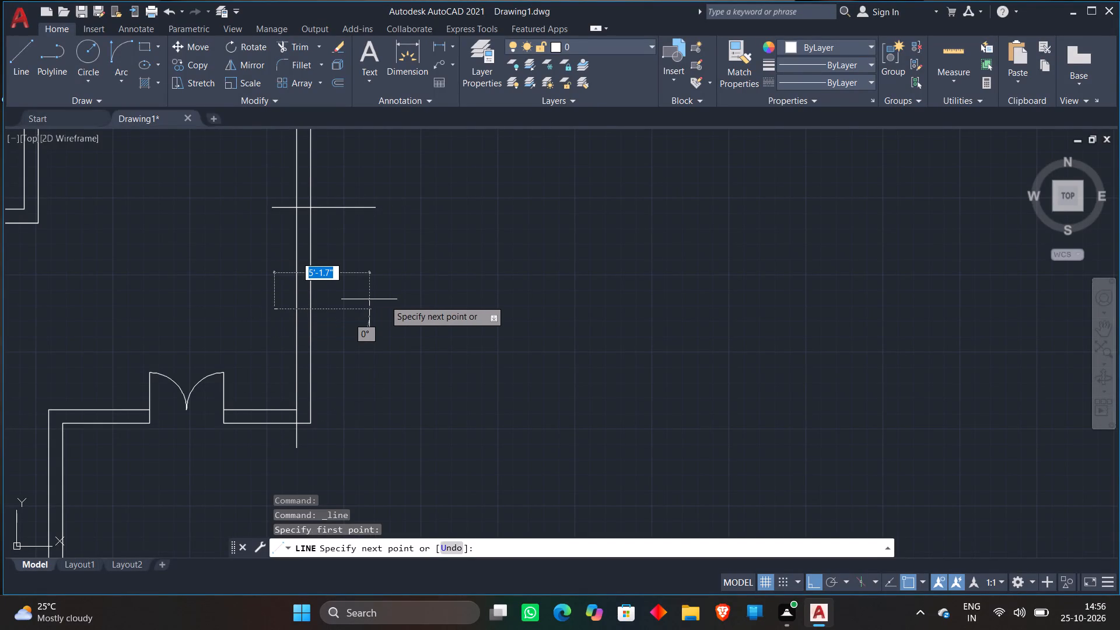
click(384, 300)
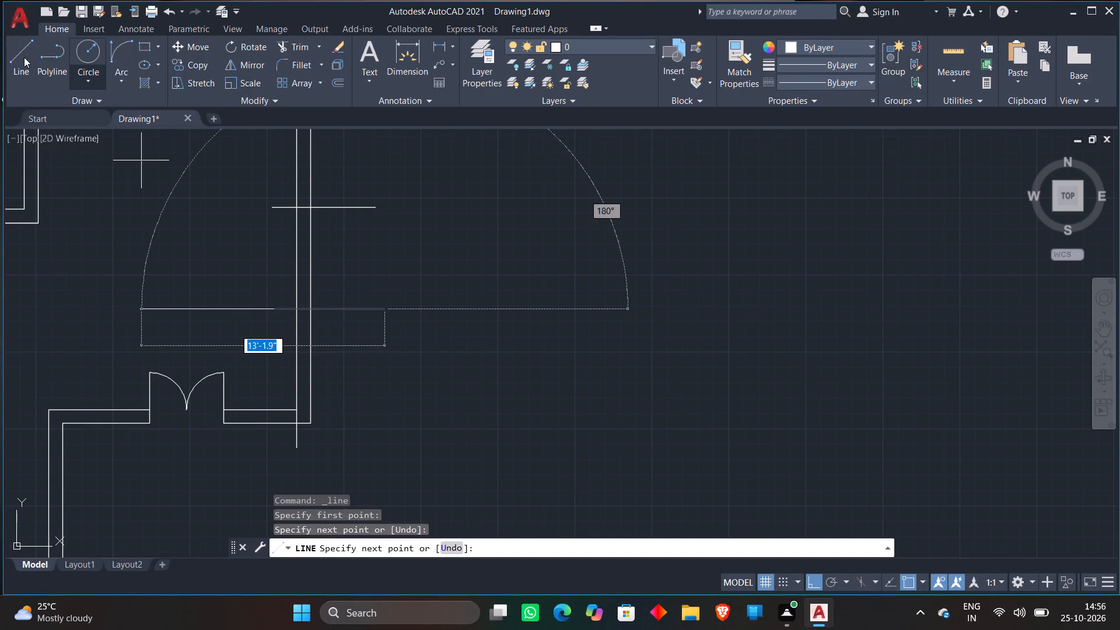
Draw horizontal lines across the upper-middle room's left wall, one outward from its top inner corner and one inward from the adjoining outer wall corner.
click(24, 57)
scroll(218, 268, down, 2)
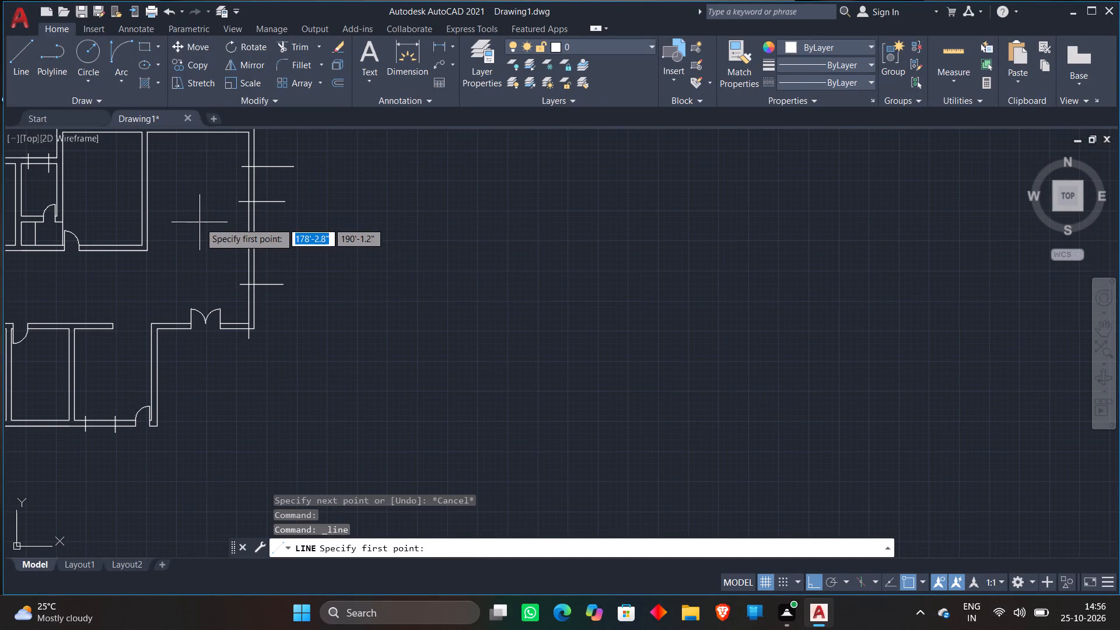
middle_drag(199, 222, 359, 379)
scroll(218, 290, up, 1)
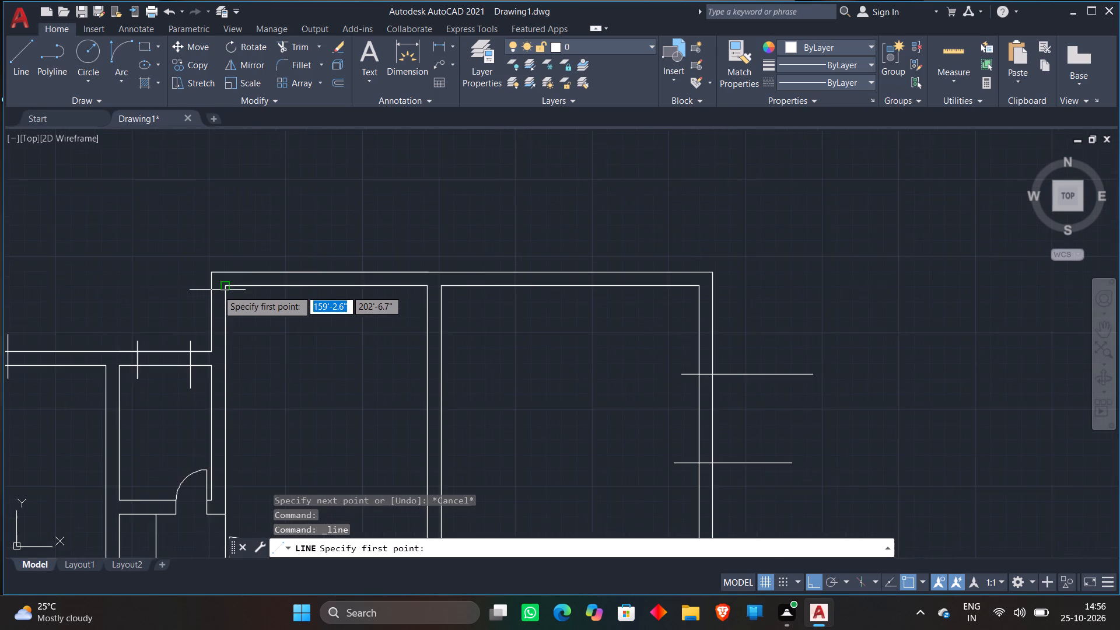
scroll(218, 290, up, 4)
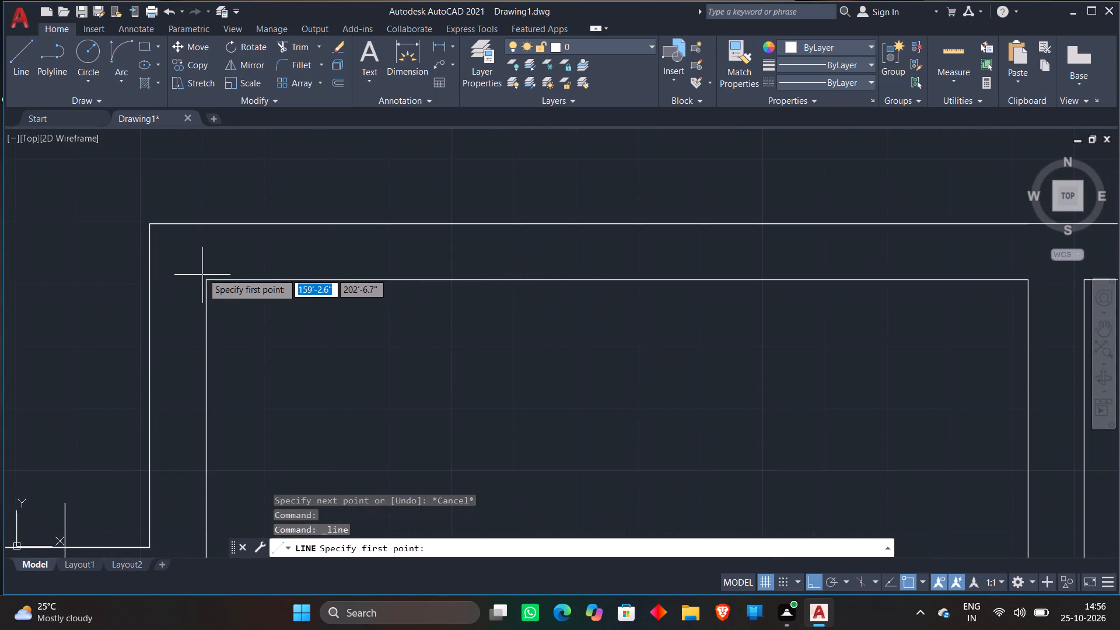
click(208, 281)
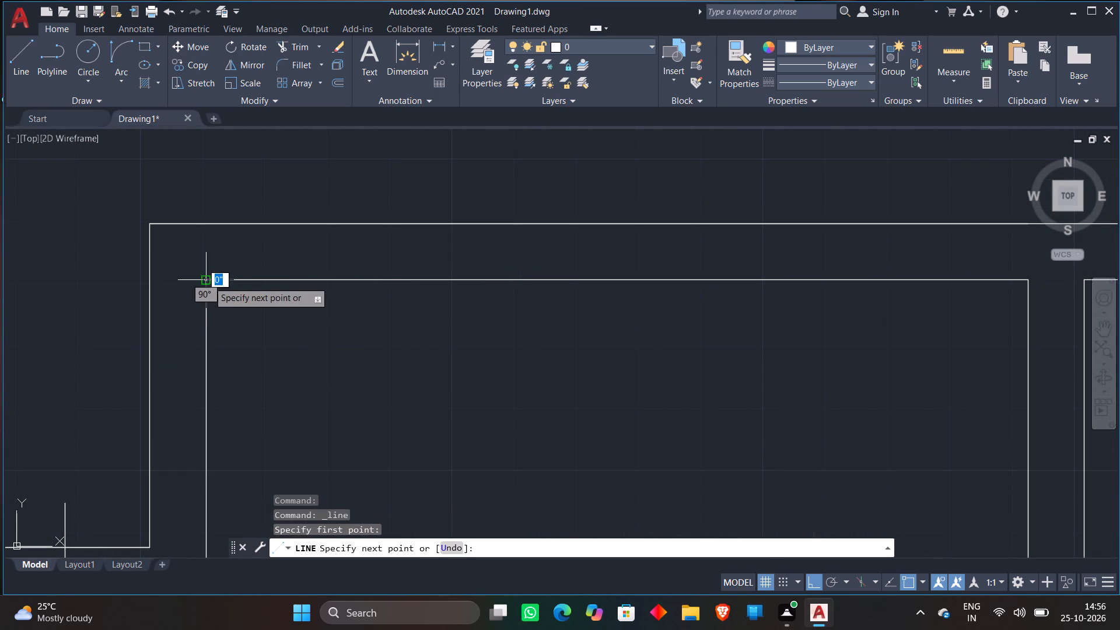
click(100, 275)
scroll(107, 268, down, 2)
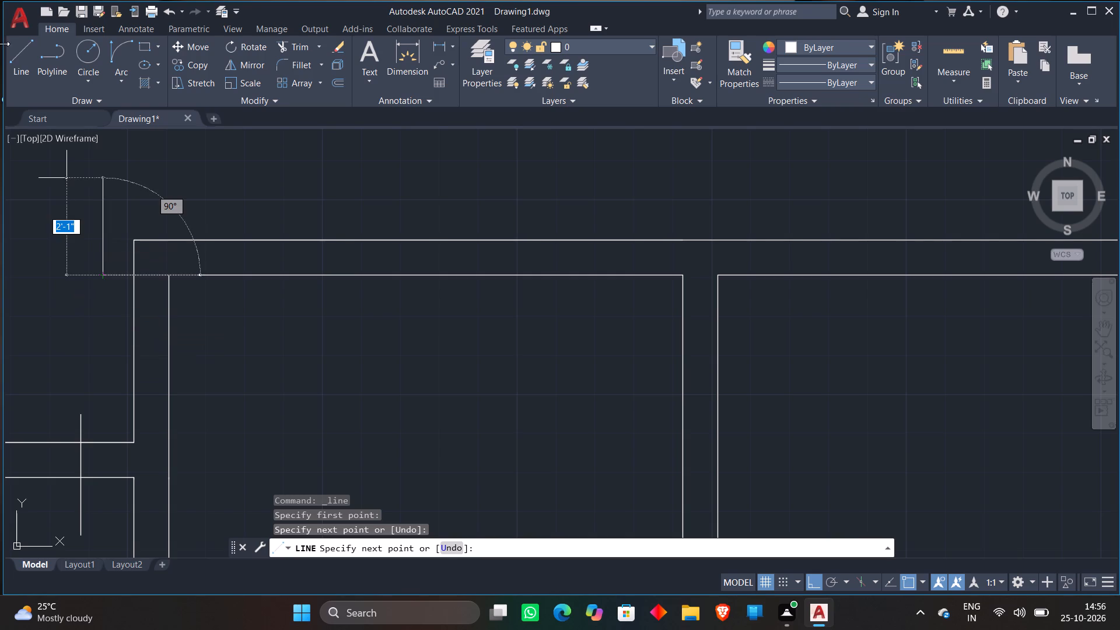
click(11, 65)
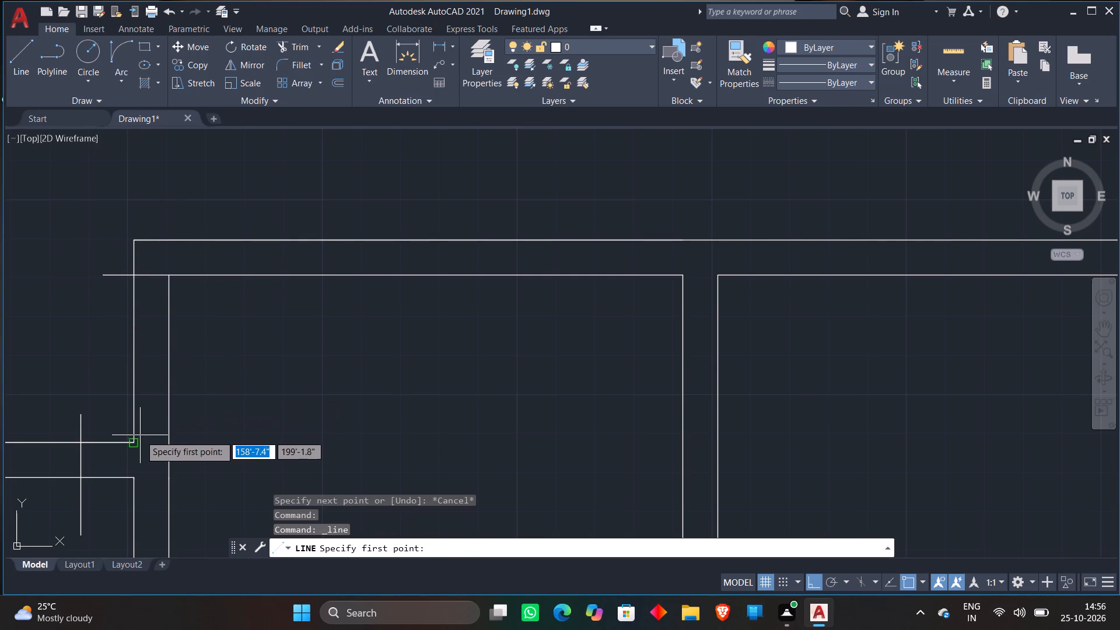
click(135, 440)
click(187, 443)
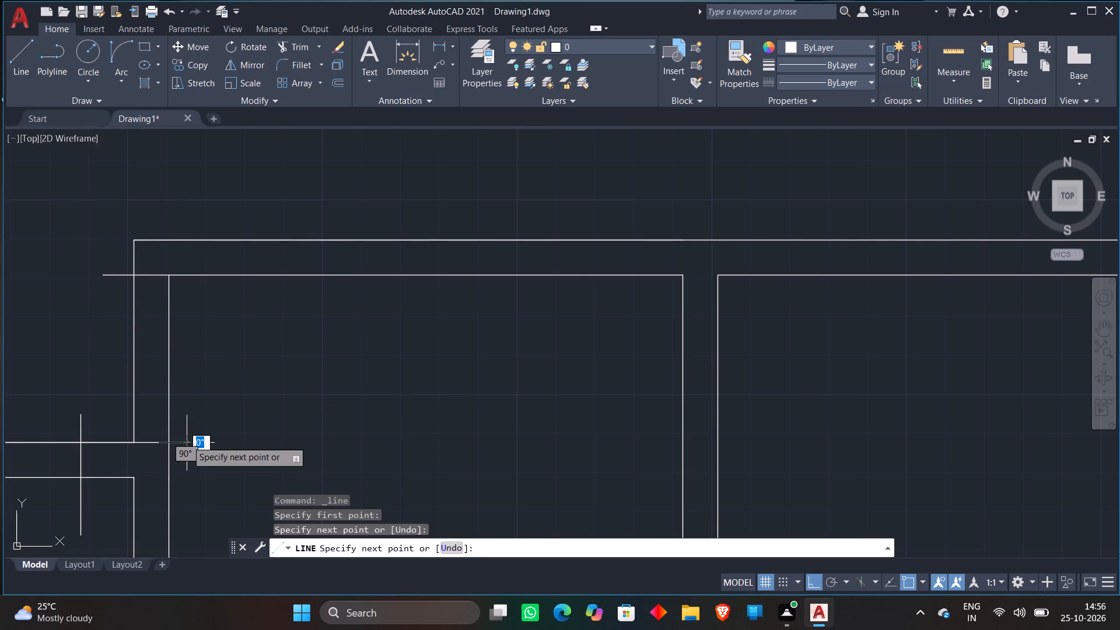
Draw two vertical lines across the upper-middle room's top wall to mark an opening.
click(12, 65)
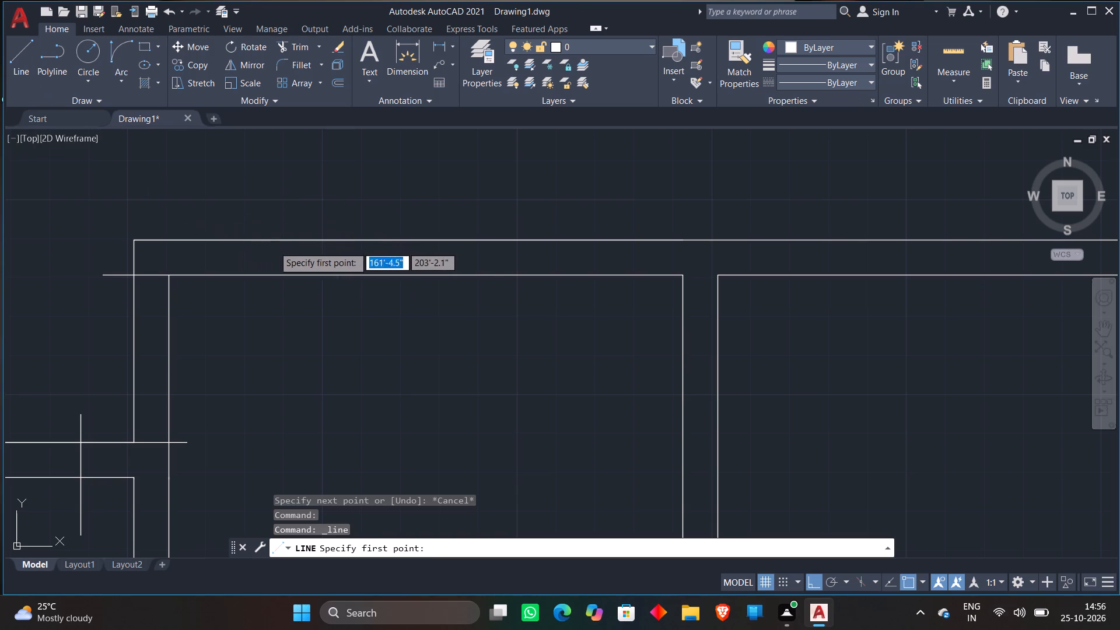
click(282, 207)
click(289, 301)
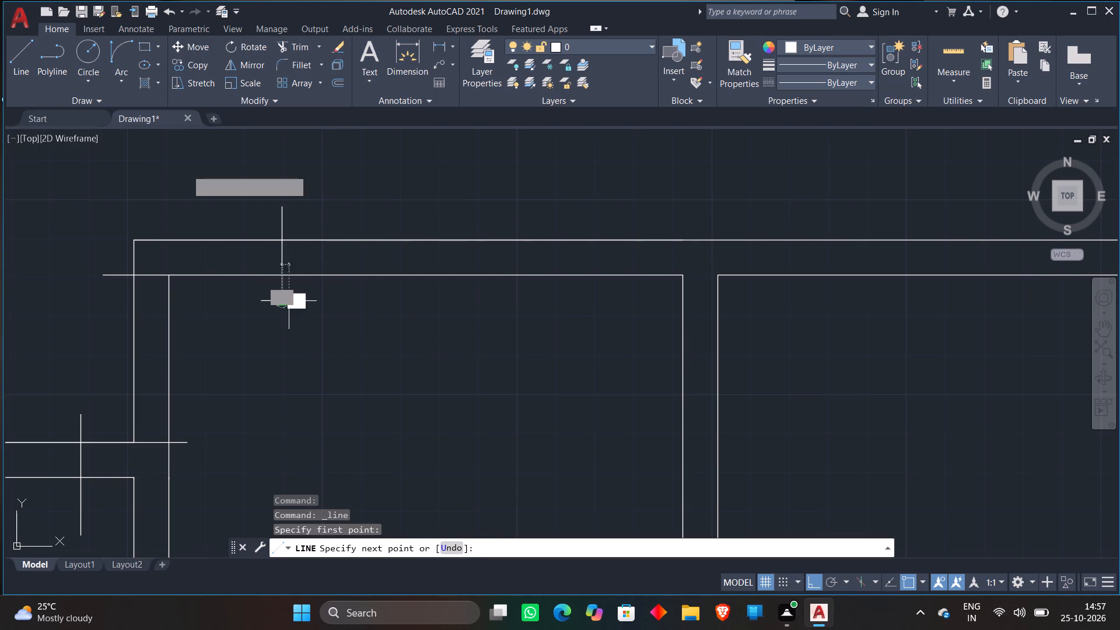
click(12, 69)
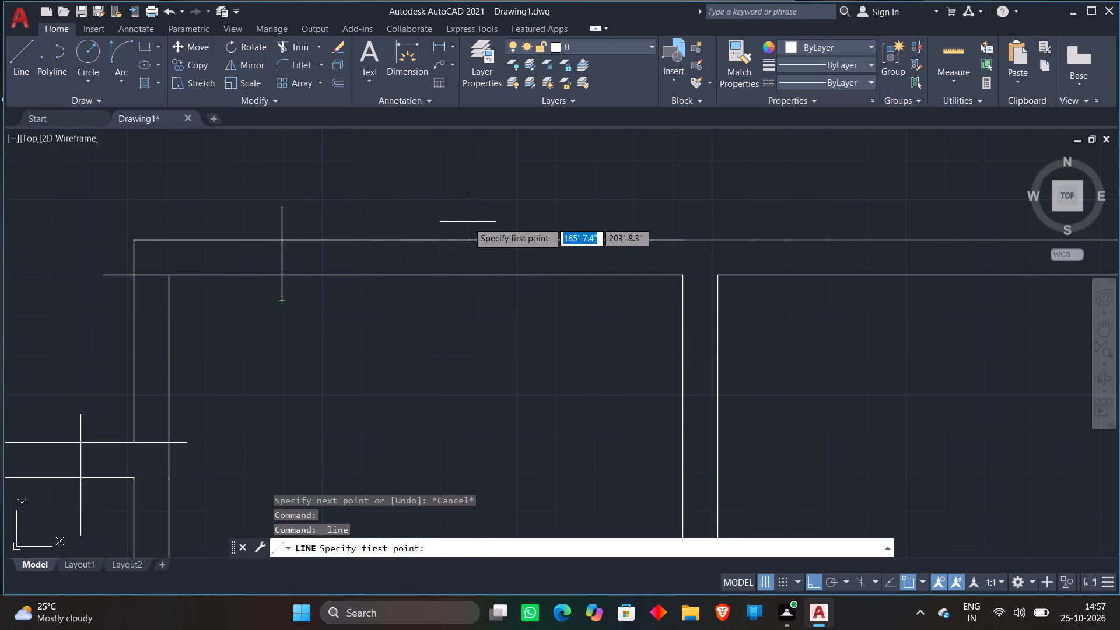
click(498, 213)
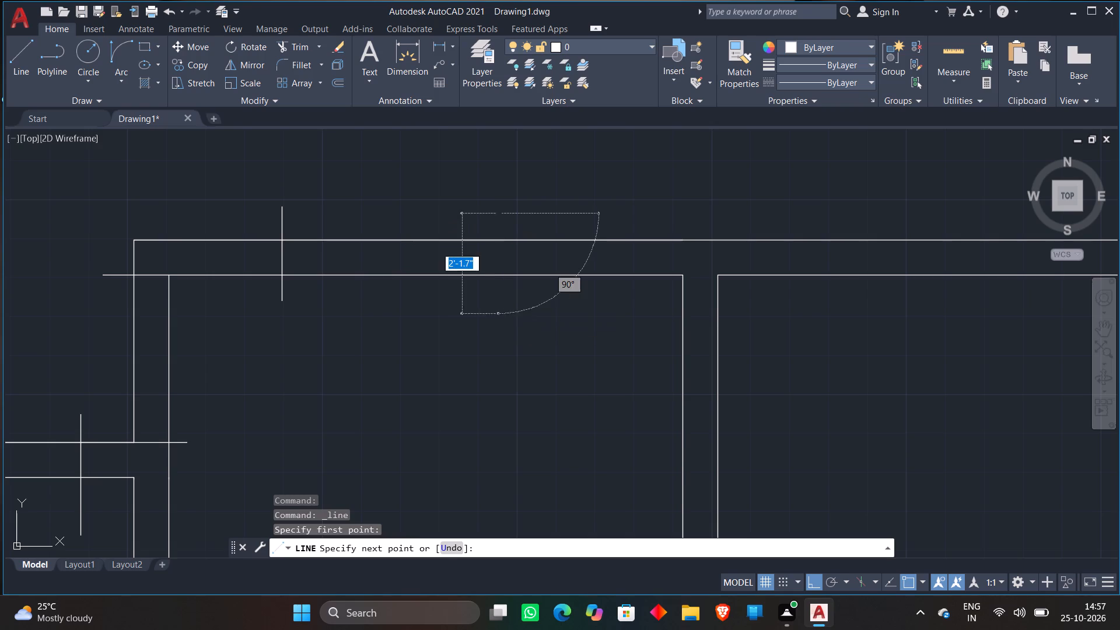
click(502, 314)
click(27, 69)
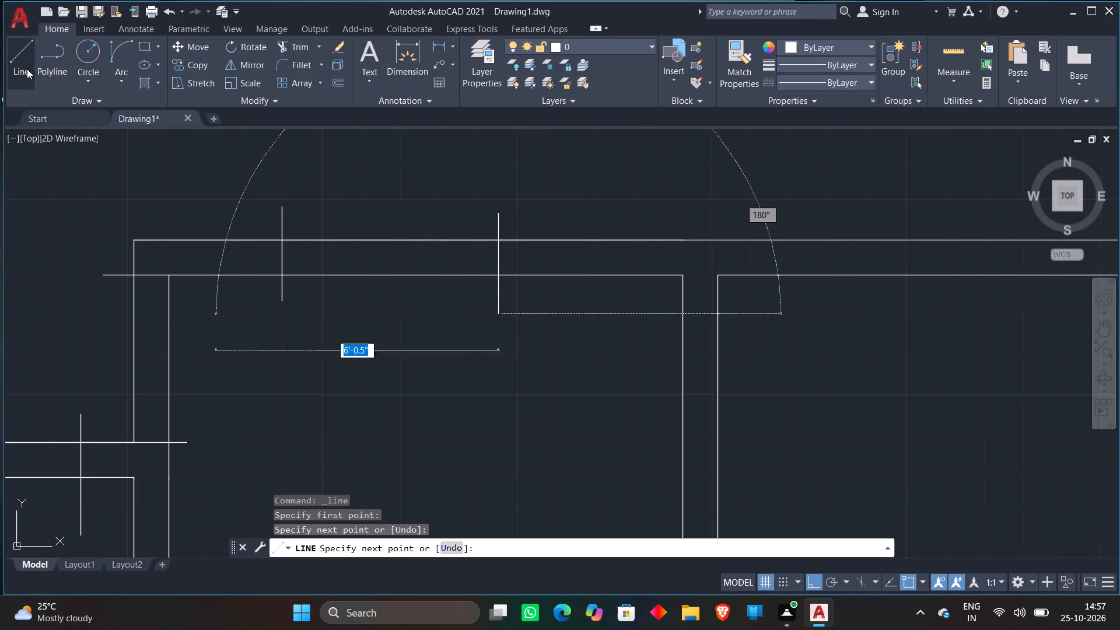
Trim the overhanging ends of the opening lines on the upper-left room's left wall.
scroll(338, 202, down, 3)
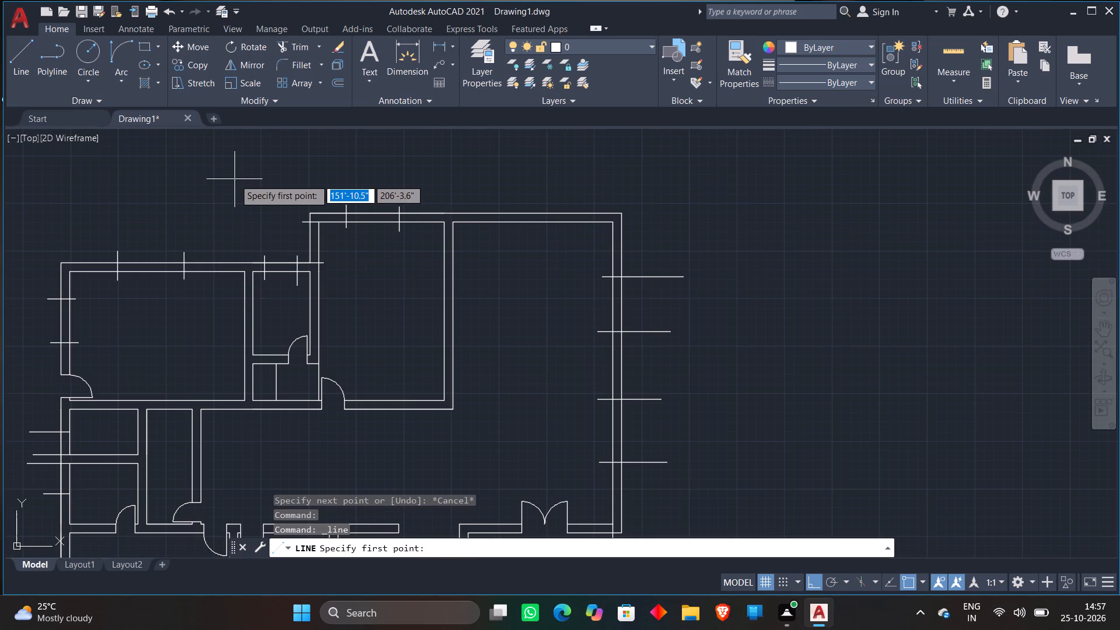
scroll(249, 195, down, 1)
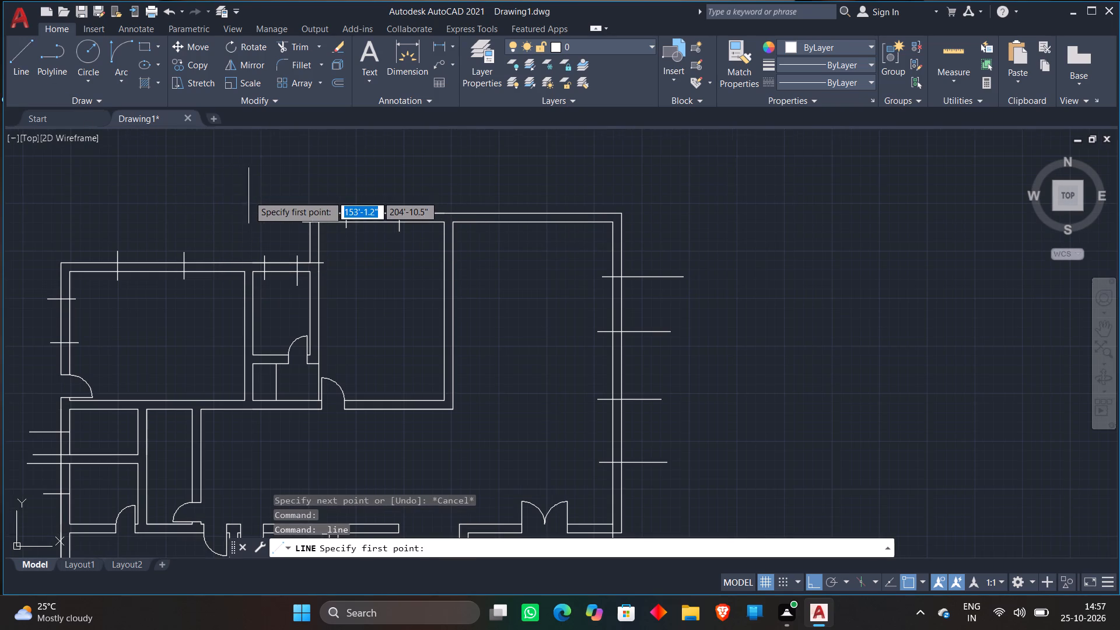
scroll(249, 195, down, 1)
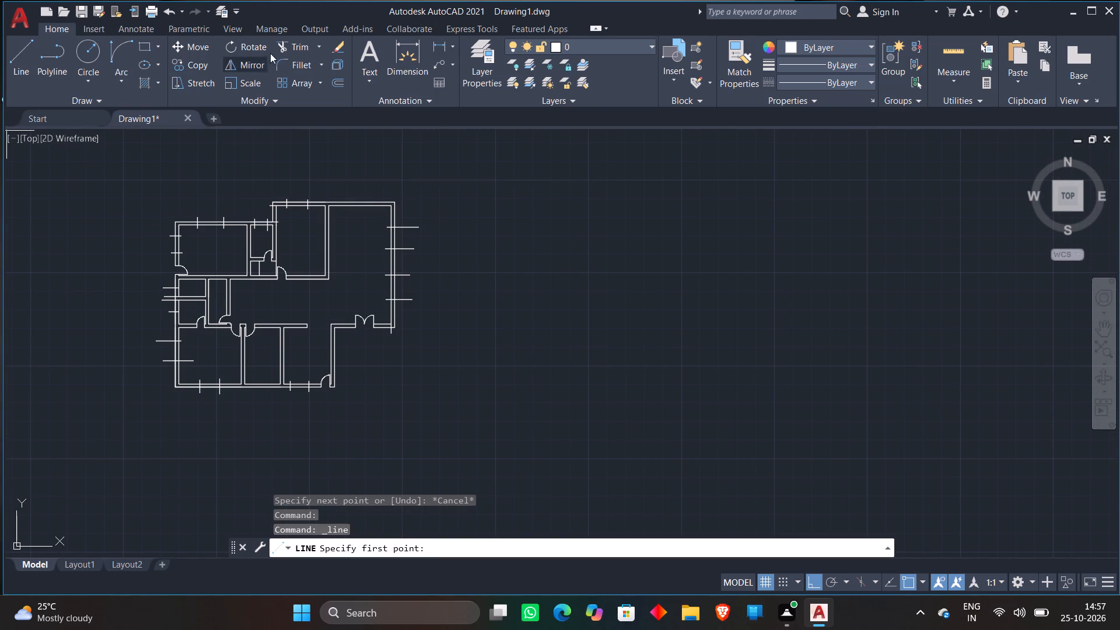
click(300, 51)
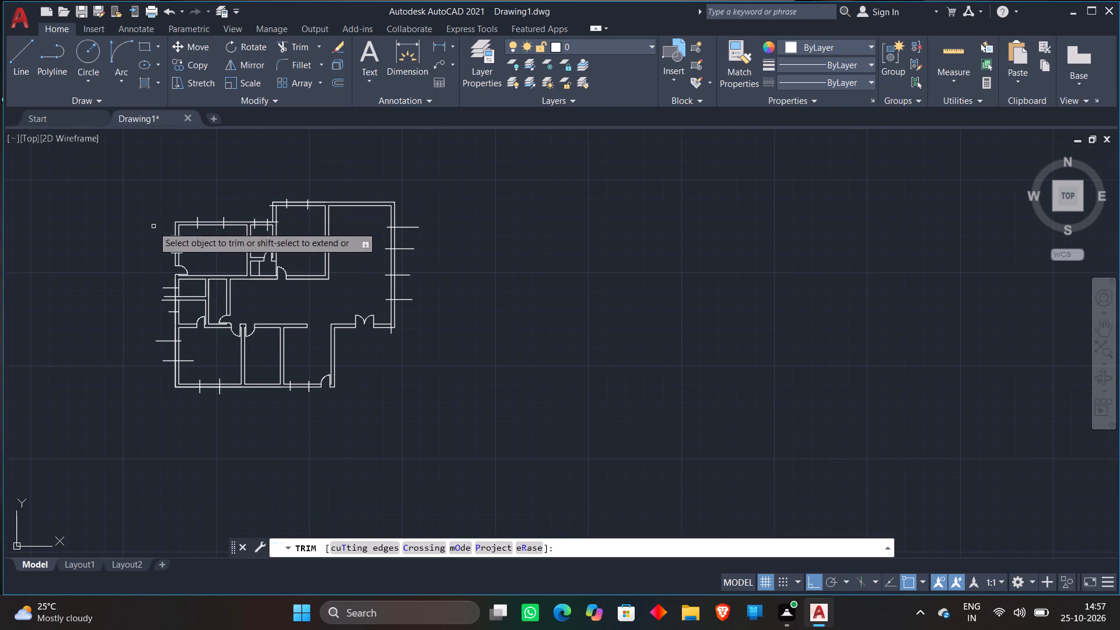
scroll(155, 249, up, 2)
scroll(182, 207, up, 2)
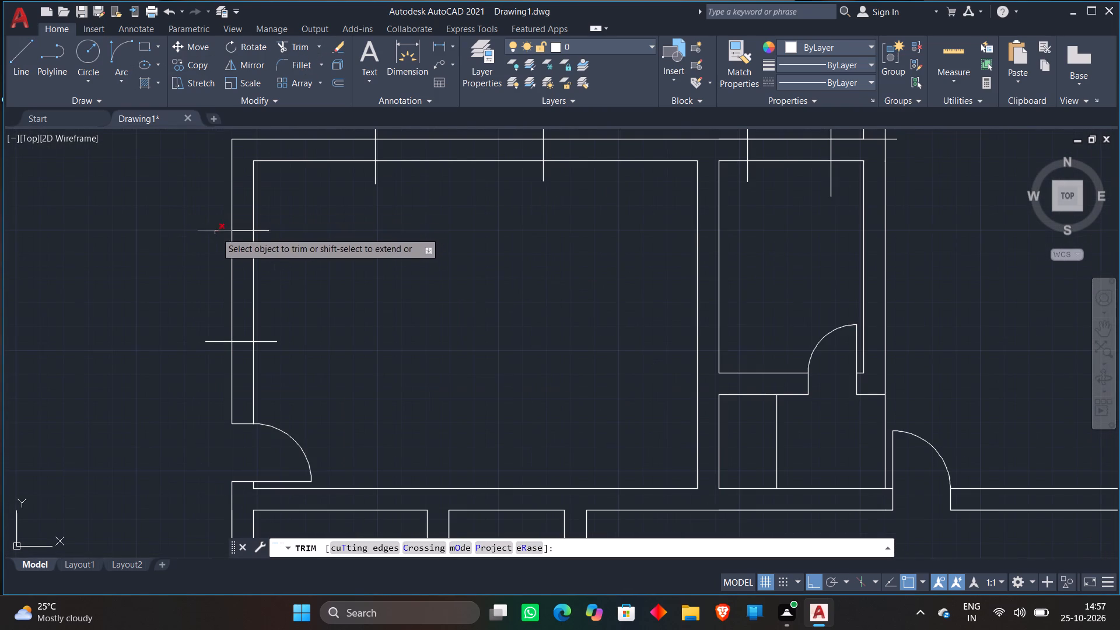
Trim the remaining overhangs of the two opening lines to both faces of the upper-left room's left wall.
click(212, 229)
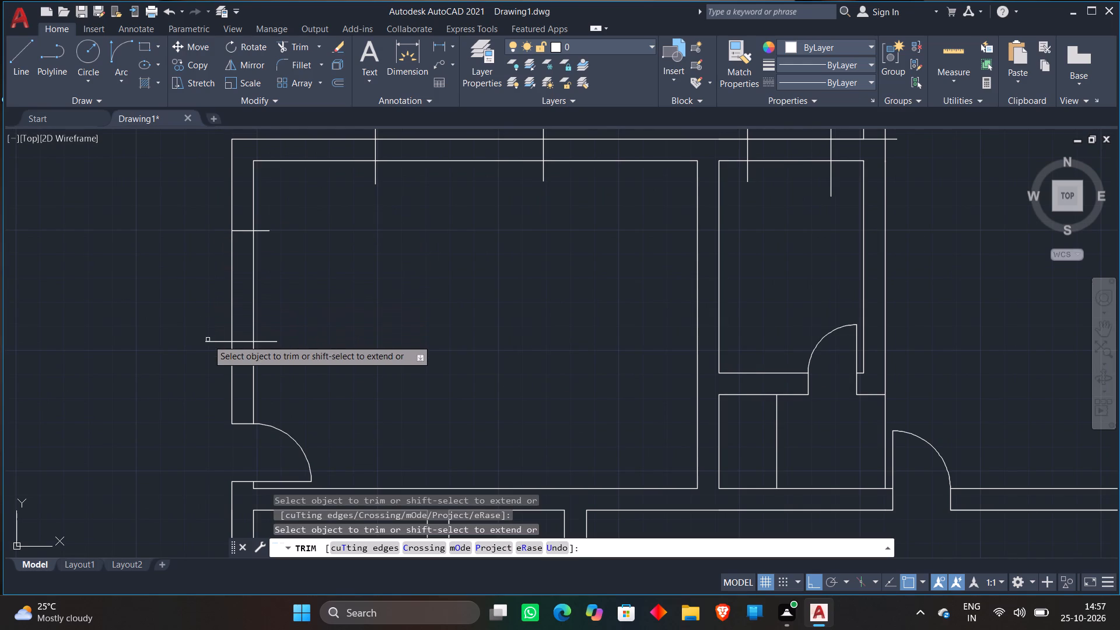
click(208, 342)
click(267, 229)
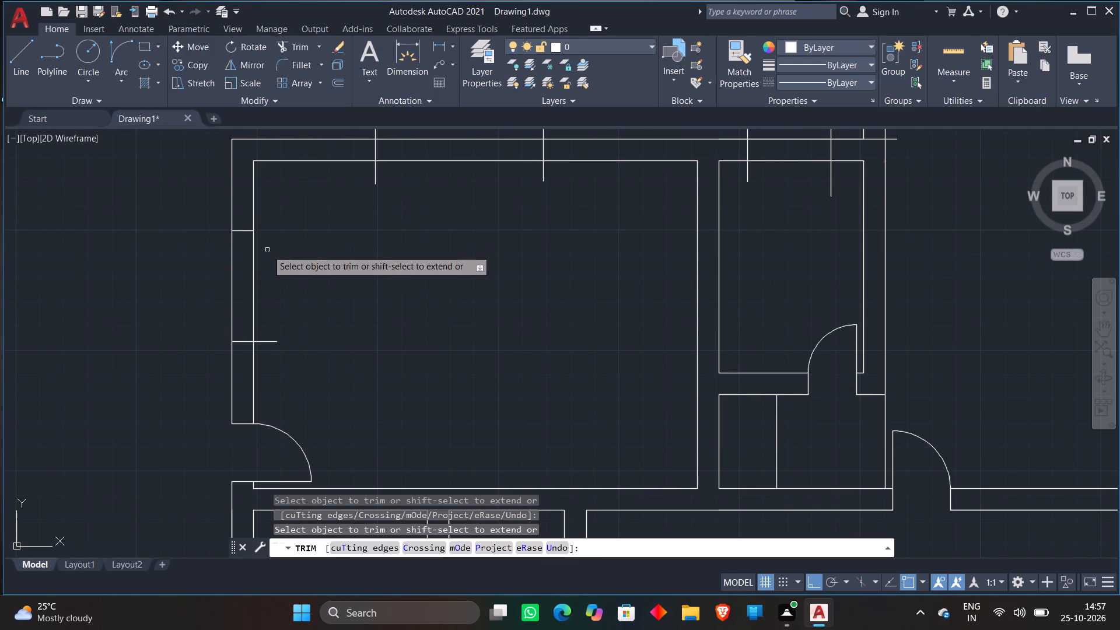
click(268, 341)
Trim the two opening lines on the upper-left room's top wall to the wall's outer and inner faces.
scroll(301, 286, down, 2)
middle_drag(302, 279, 264, 322)
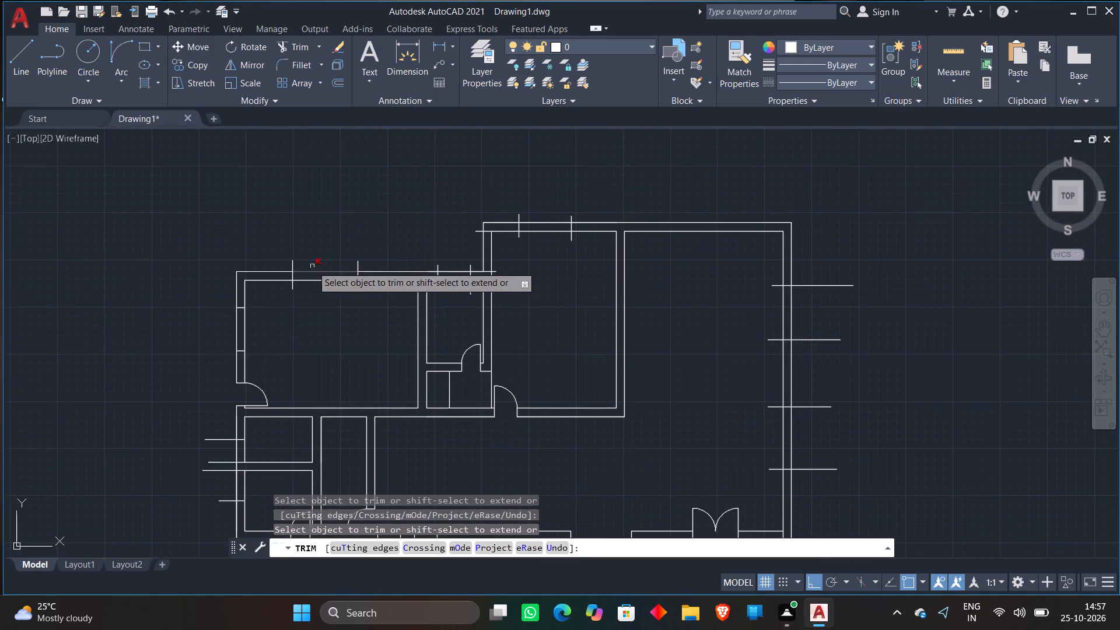
scroll(312, 266, up, 3)
click(228, 261)
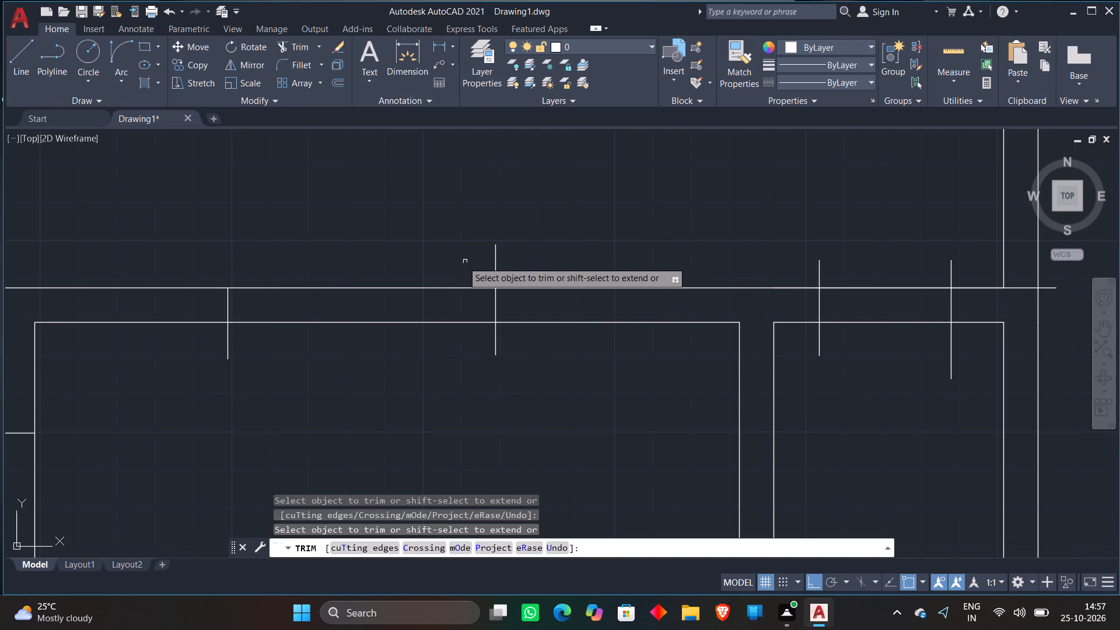
click(493, 272)
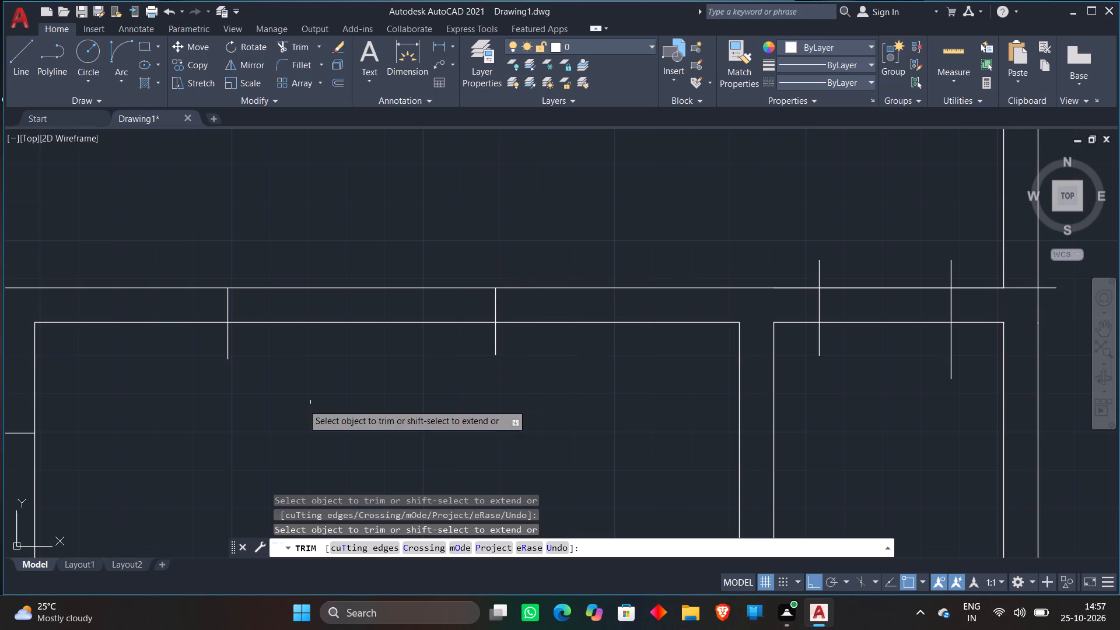
click(222, 352)
click(246, 351)
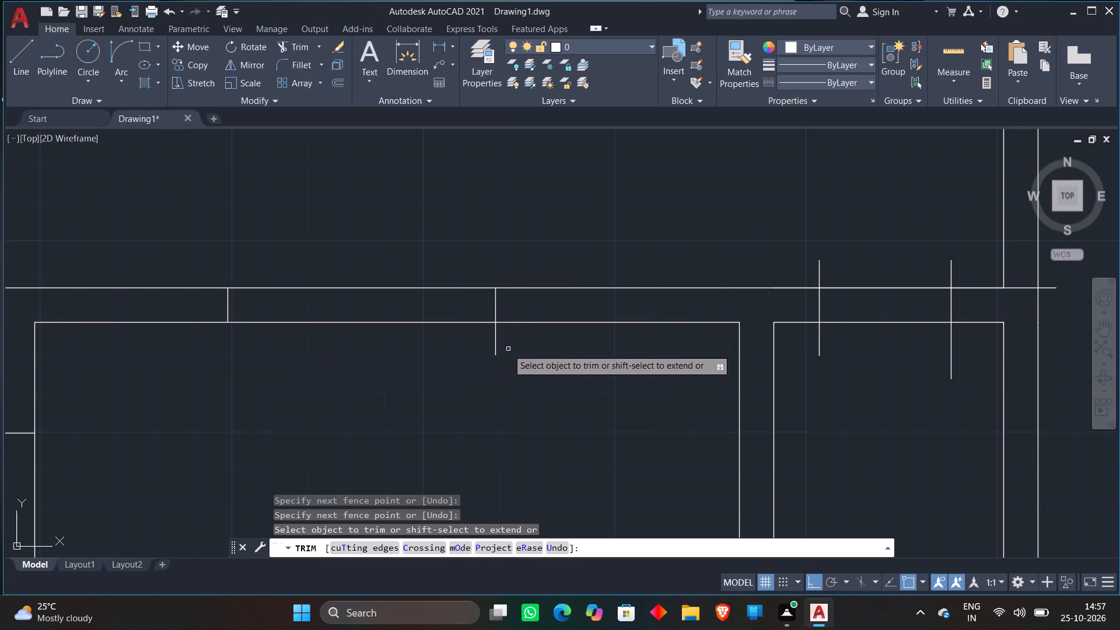
click(506, 349)
click(478, 346)
Trim both opening lines on the top wall of the small room beside the upper-left room to the wall faces.
scroll(479, 349, down, 1)
middle_drag(487, 359, 485, 359)
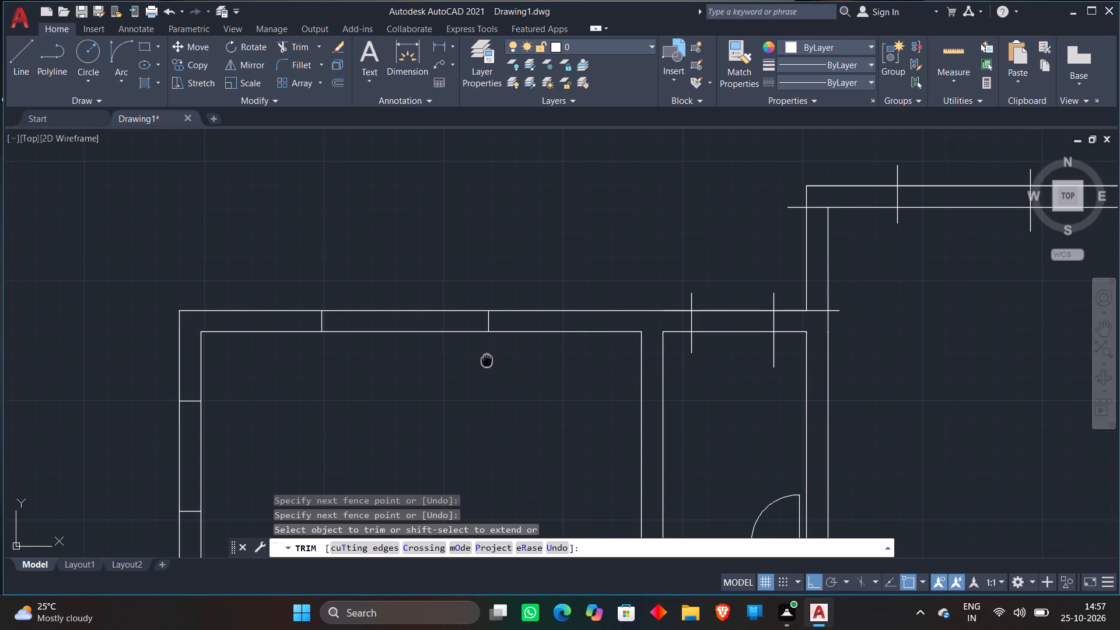
middle_drag(485, 359, 309, 356)
scroll(512, 297, up, 1)
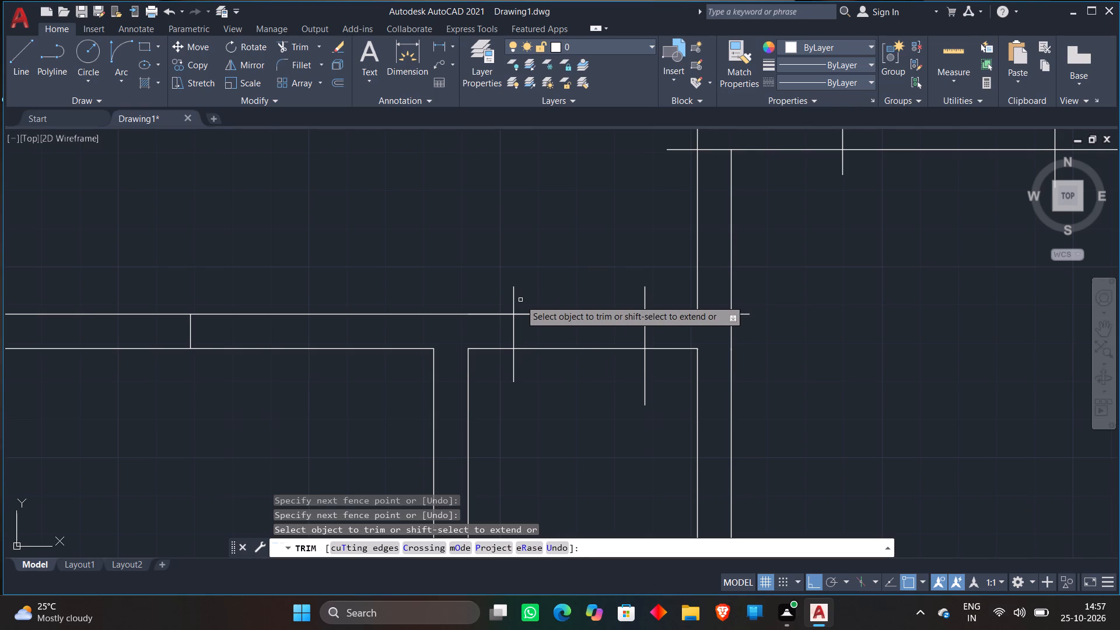
click(514, 299)
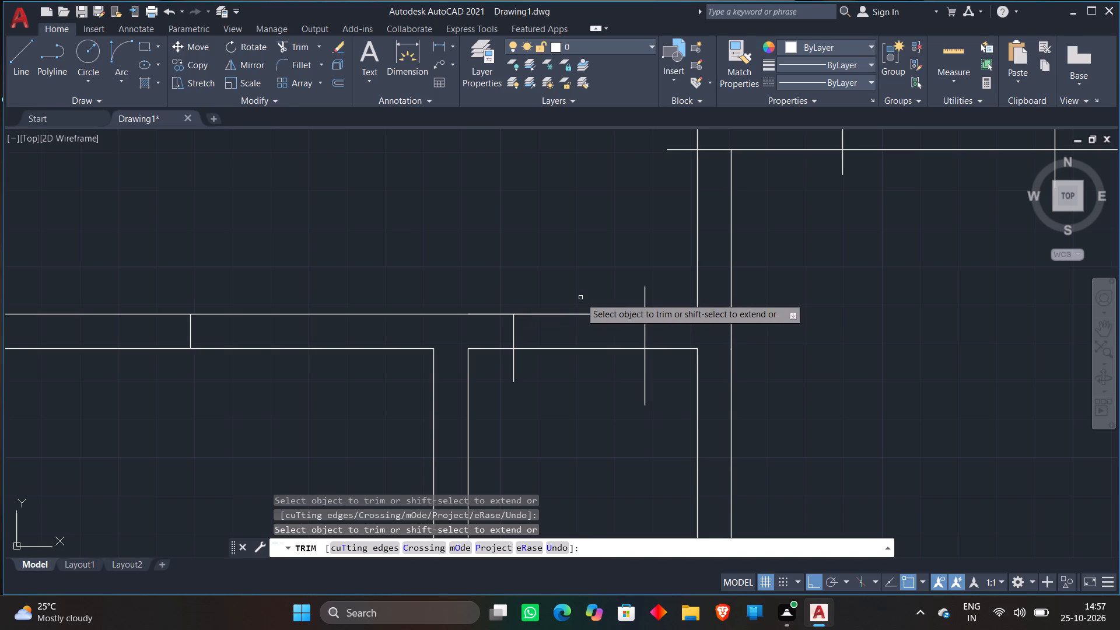
click(643, 303)
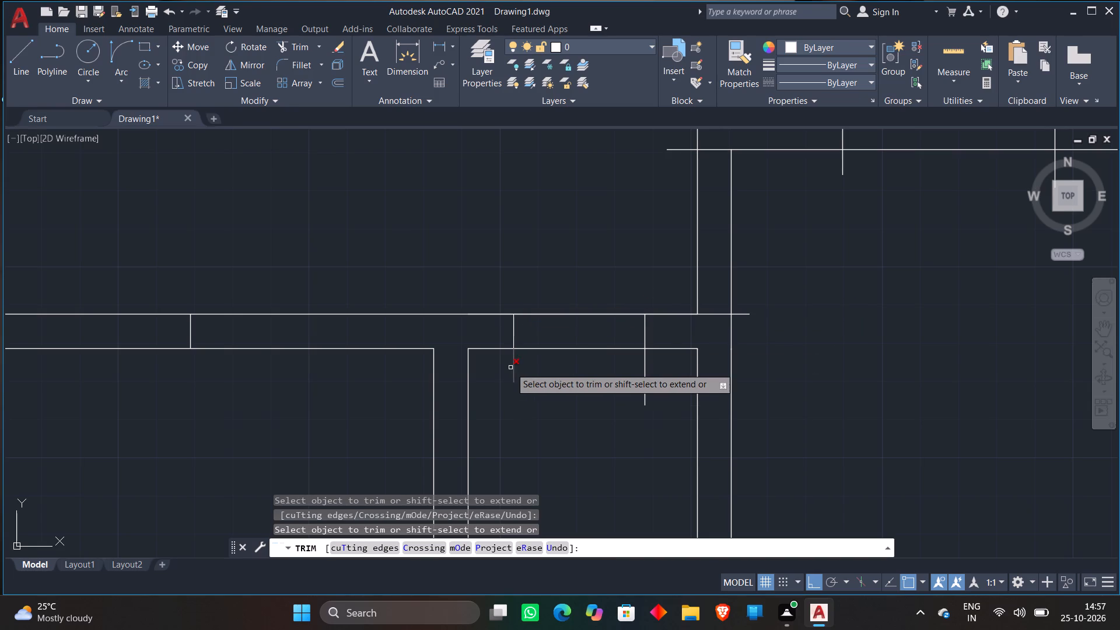
click(513, 368)
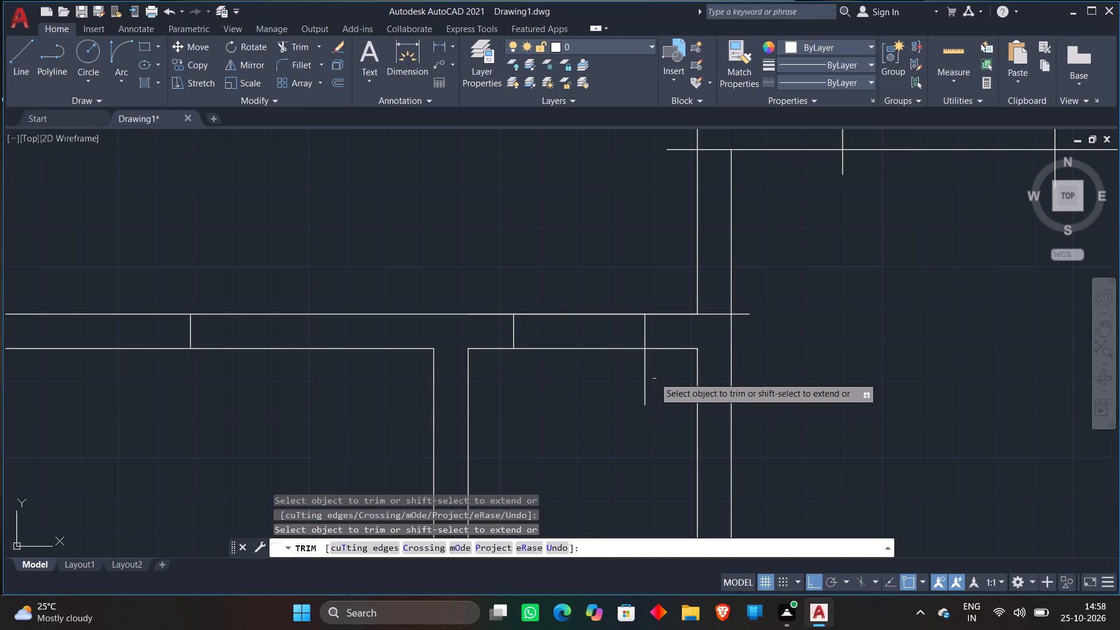
click(645, 380)
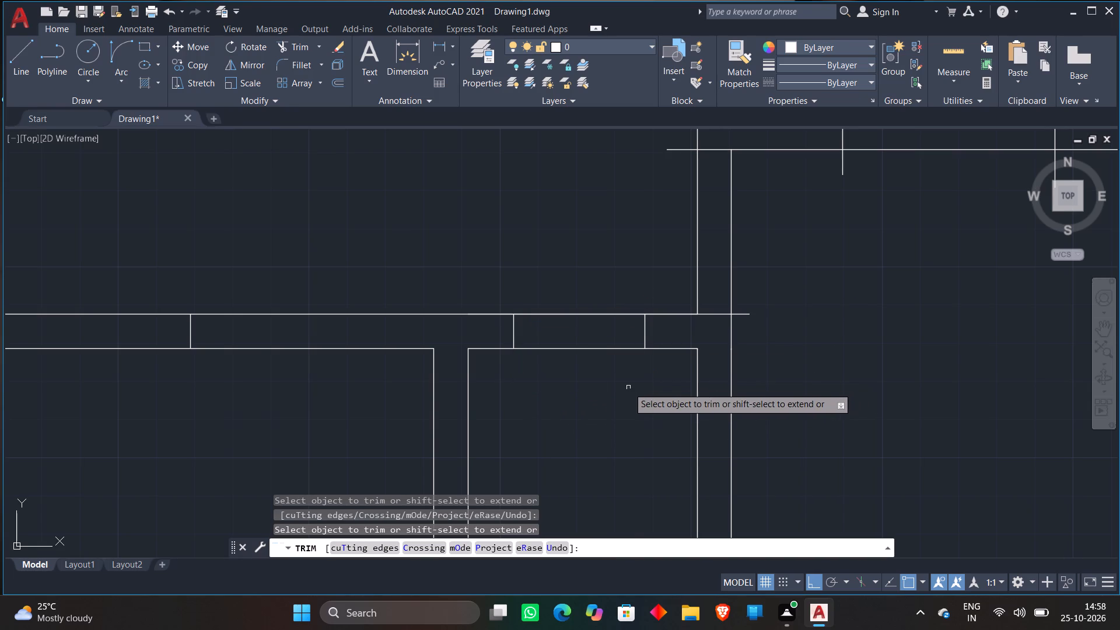
Trim the horizontal line ends projecting past the upper-middle room's left wall, at its top corner and at the adjoining outer wall.
scroll(625, 391, down, 4)
scroll(668, 360, up, 1)
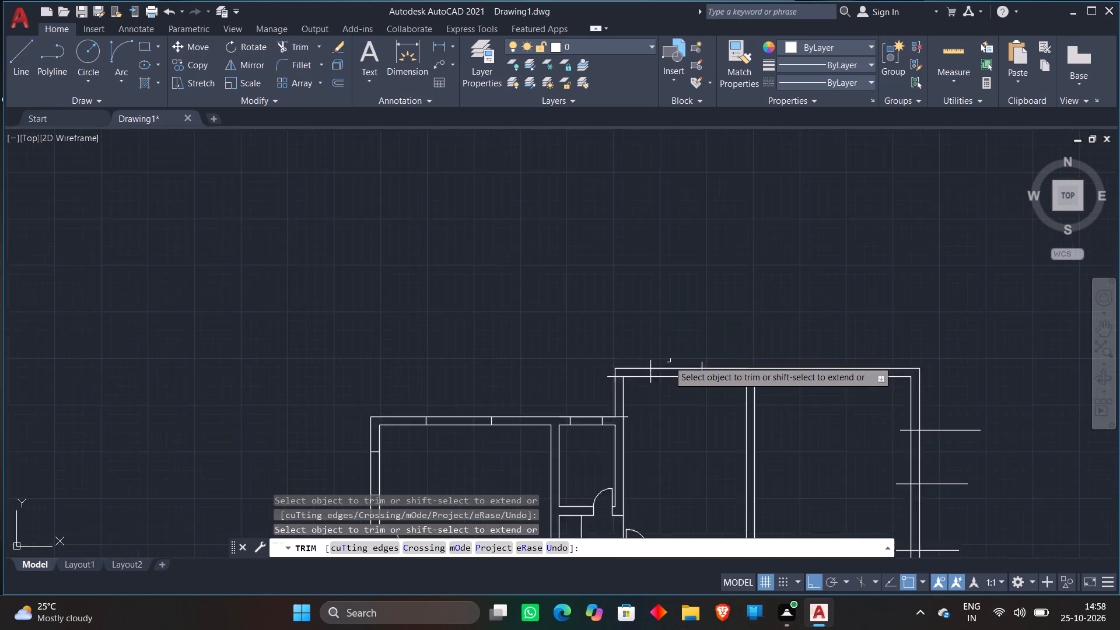
scroll(668, 360, up, 2)
scroll(474, 384, down, 1)
middle_drag(474, 408, 473, 406)
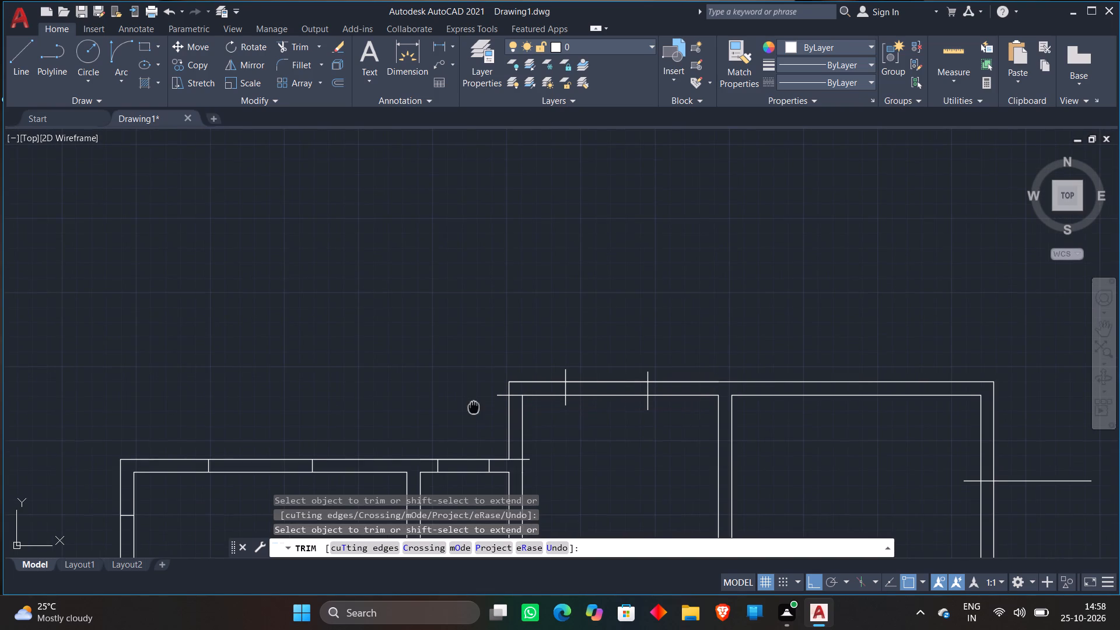
middle_drag(473, 406, 468, 353)
scroll(496, 339, up, 1)
click(496, 338)
click(496, 347)
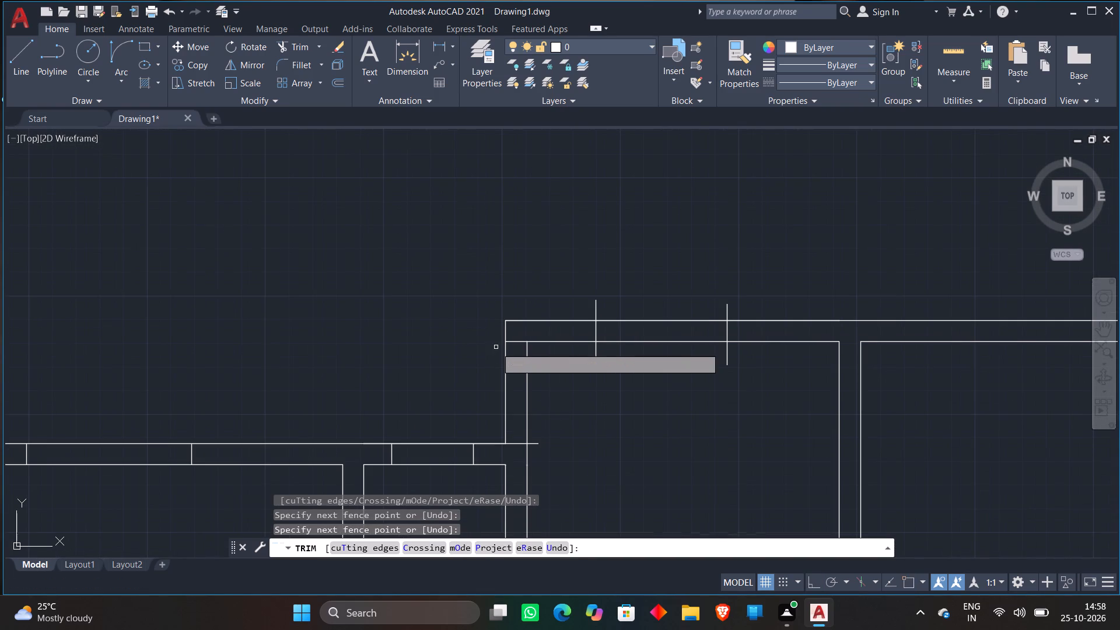
click(536, 437)
click(535, 456)
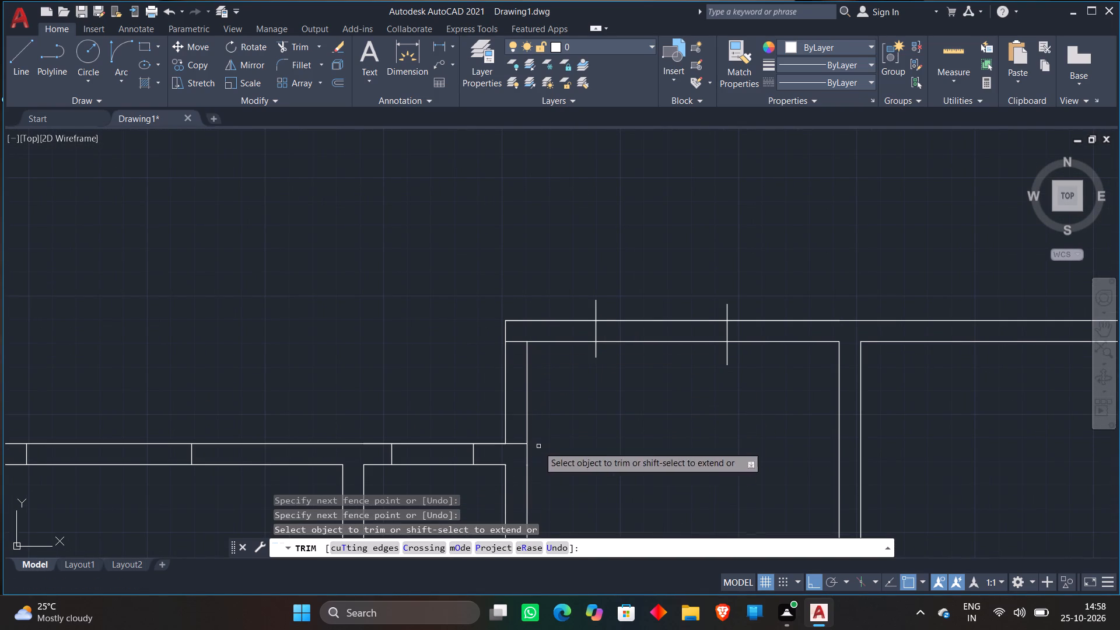
Trim the two opening lines on the upper-middle room's top wall to the outer and inner wall faces.
click(596, 299)
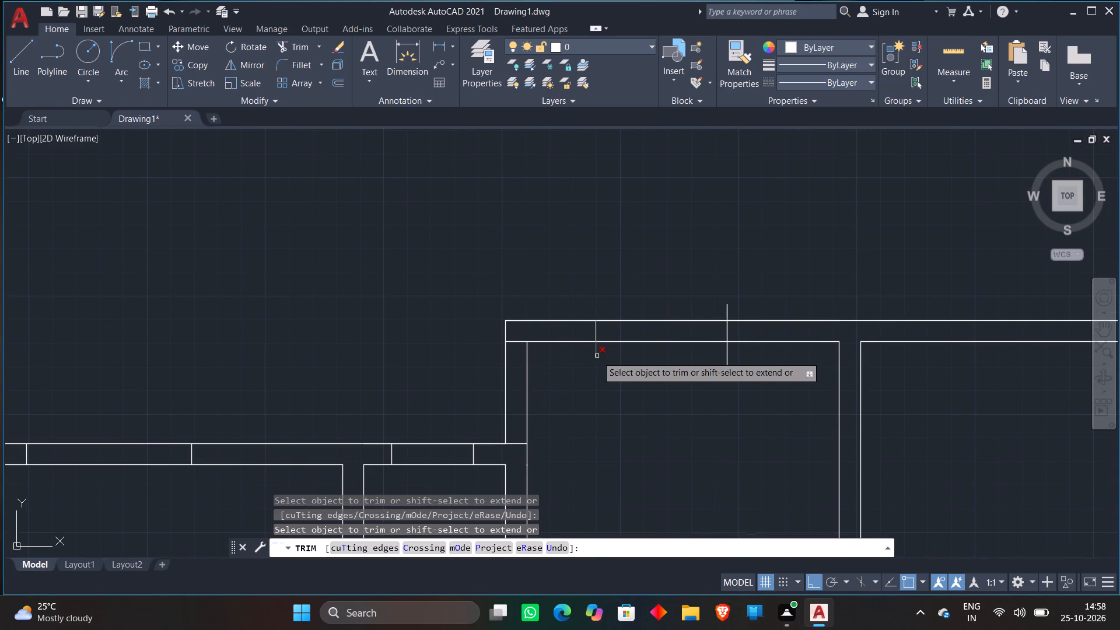
click(597, 356)
middle_drag(641, 378, 526, 376)
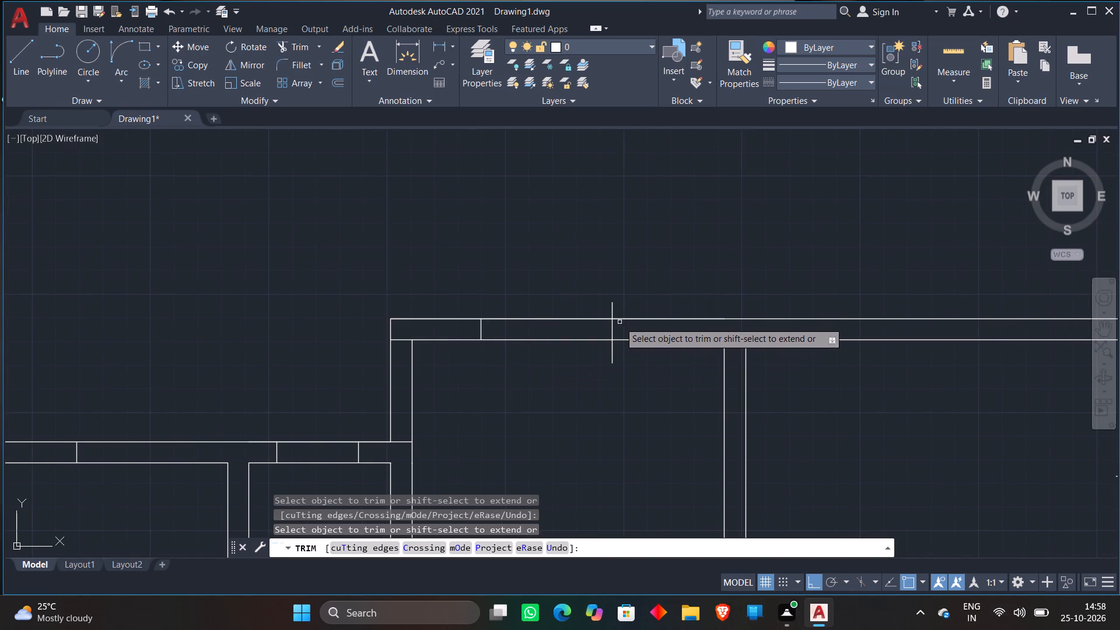
click(612, 310)
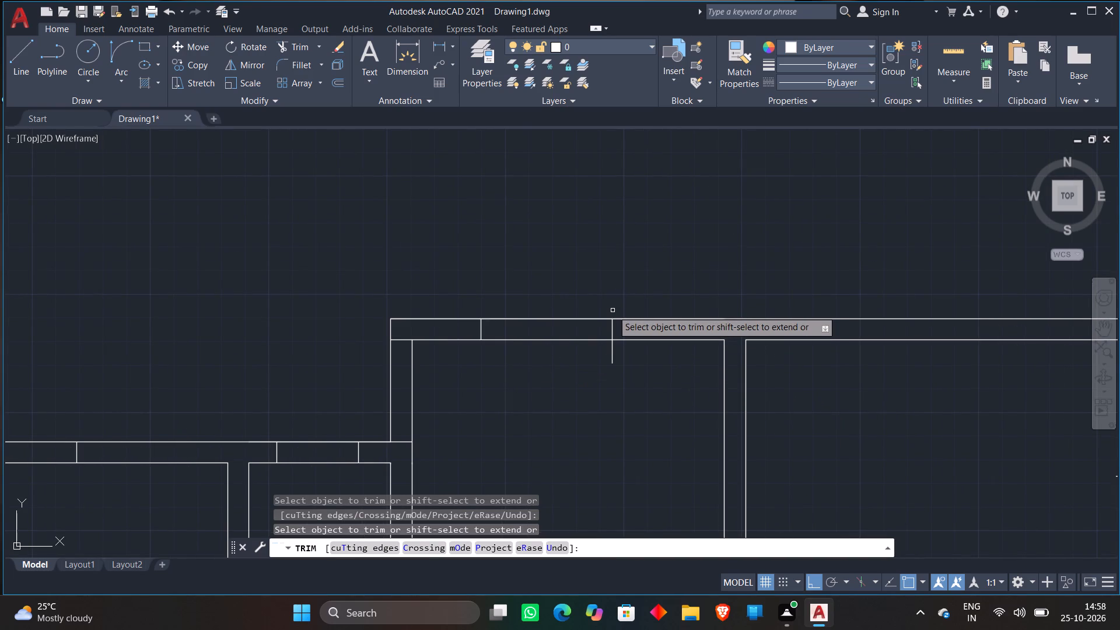
click(612, 355)
Trim the two lines of the upper opening in the large hall's right wall to both wall faces.
scroll(611, 378, down, 2)
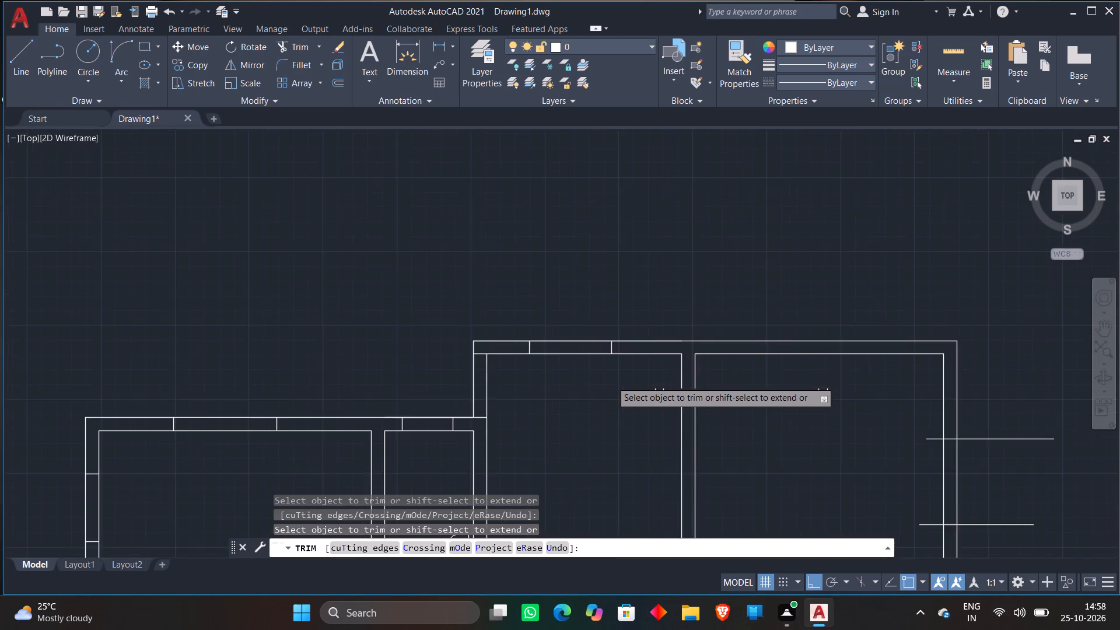
scroll(713, 398, down, 1)
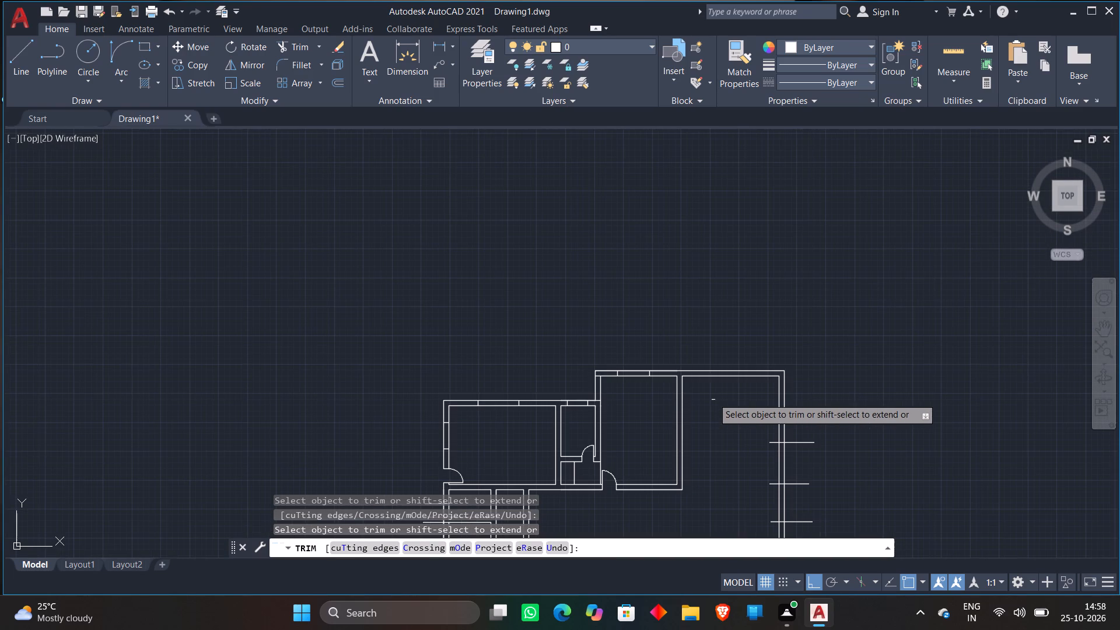
middle_drag(713, 398, 355, 277)
scroll(444, 300, up, 1)
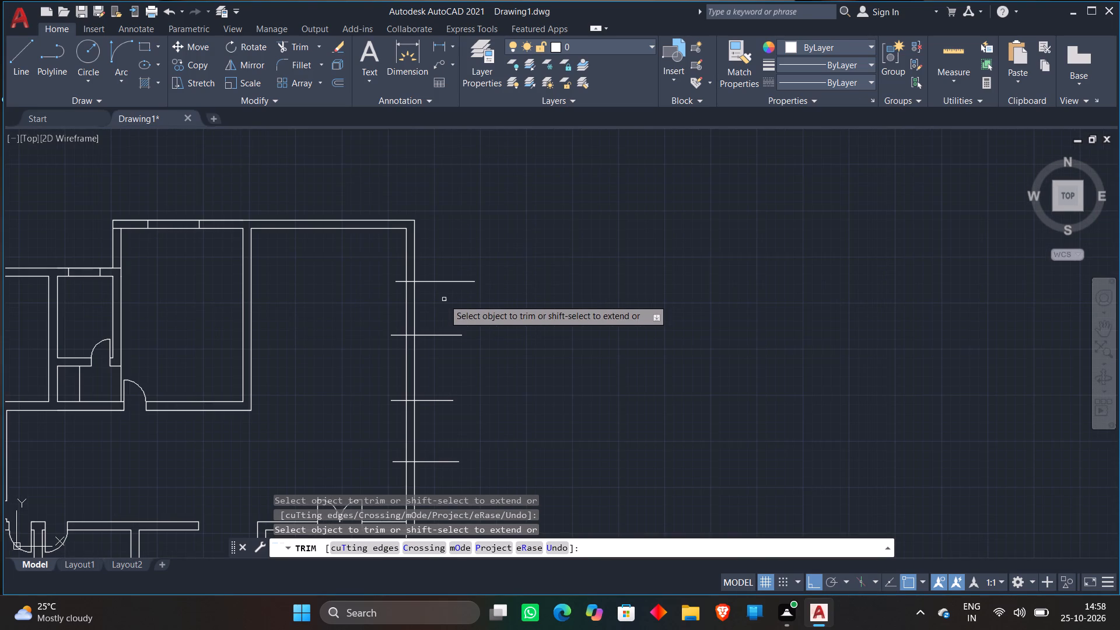
click(398, 282)
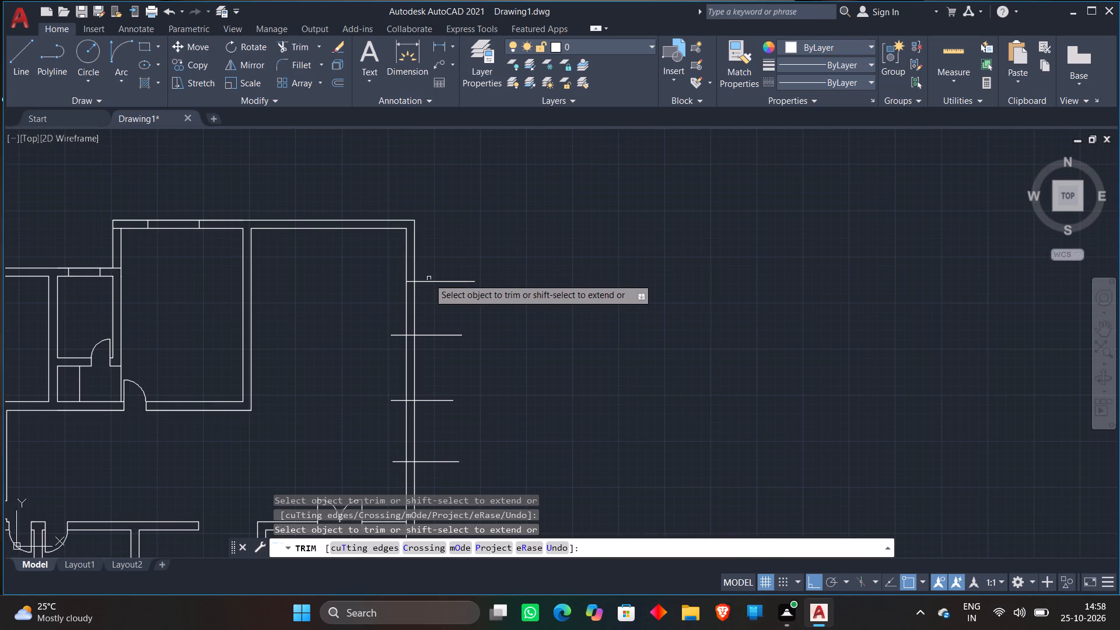
click(429, 283)
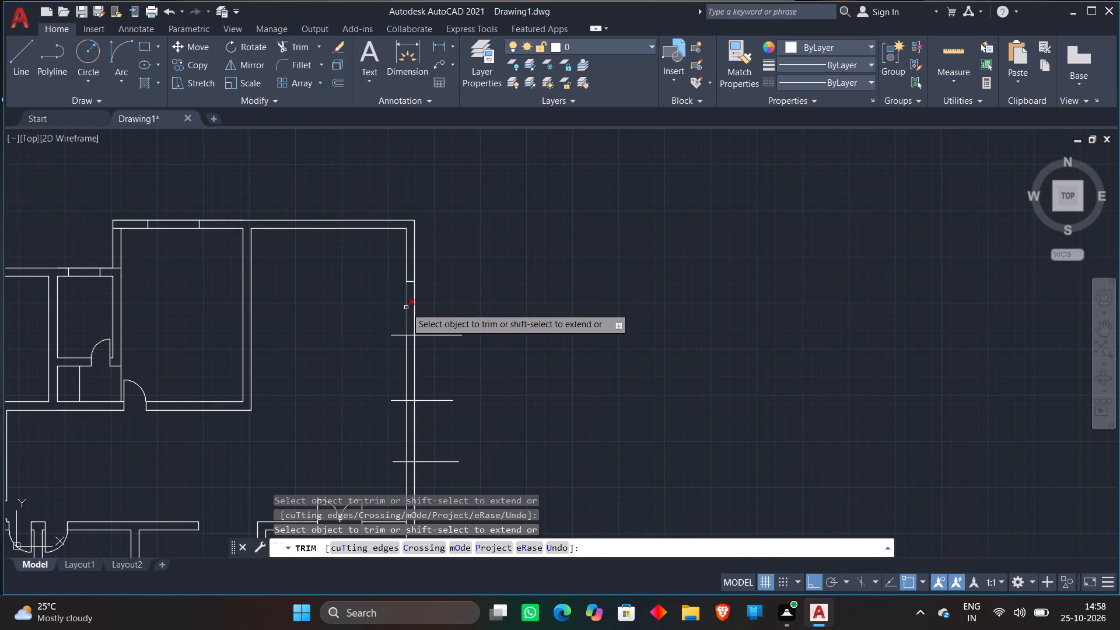
click(391, 334)
click(435, 335)
Trim the two lines of the lower opening in the large hall's right wall to both wall faces.
scroll(457, 312, down, 1)
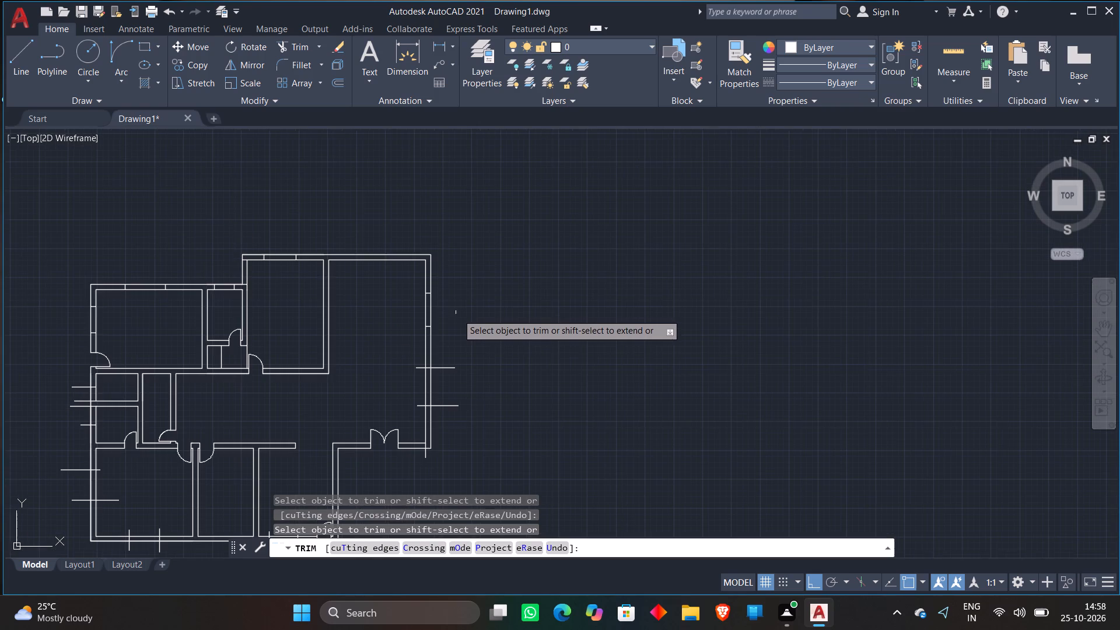
middle_drag(455, 327, 482, 230)
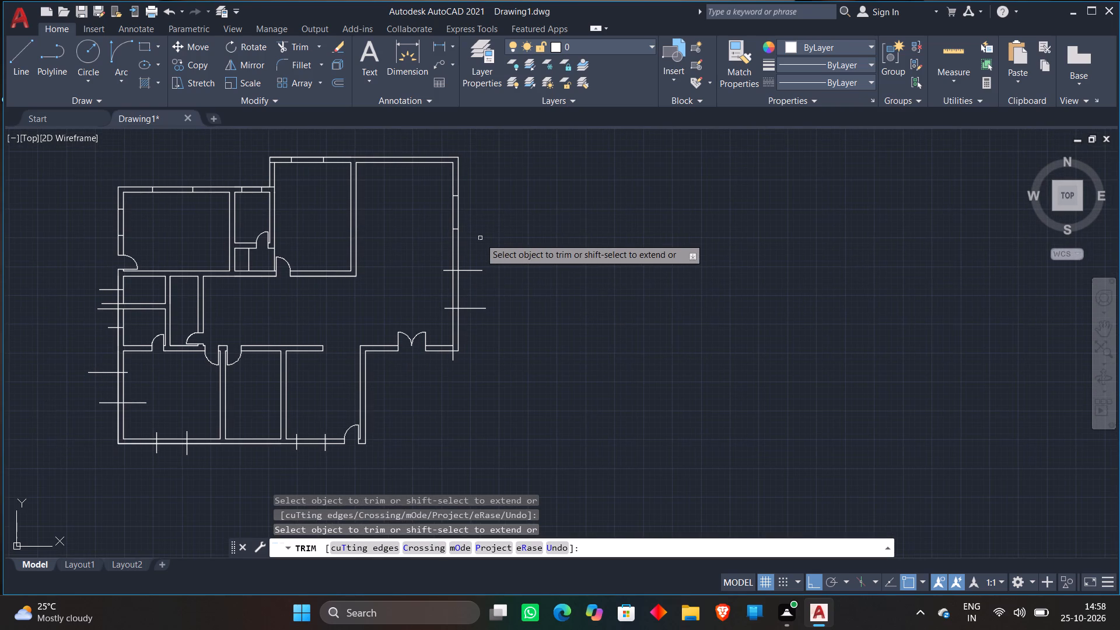
scroll(467, 276, up, 2)
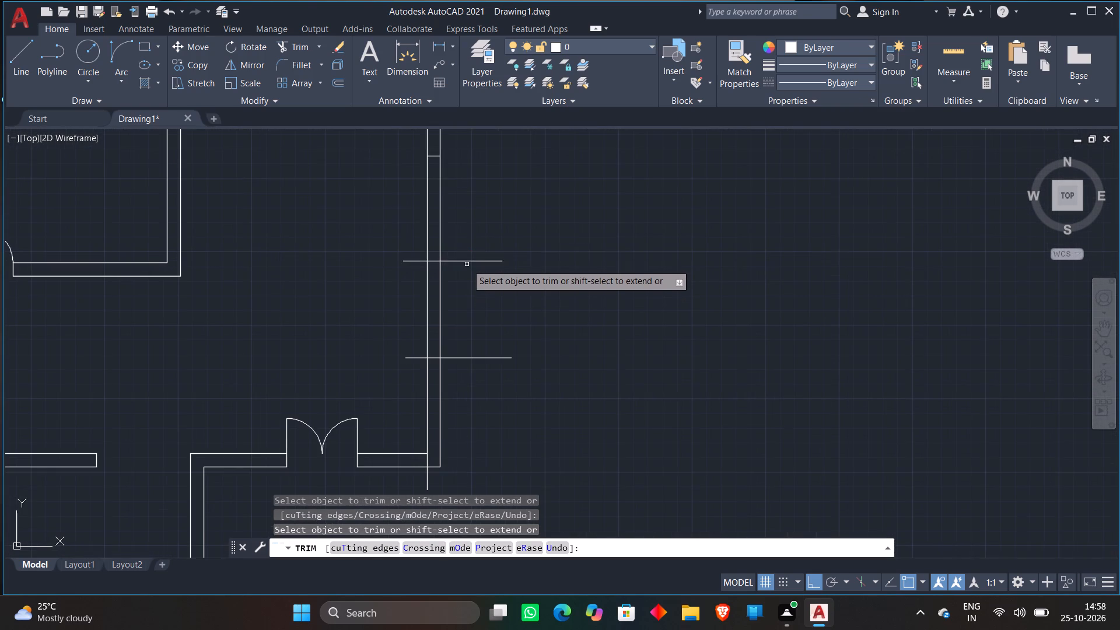
click(464, 259)
click(468, 359)
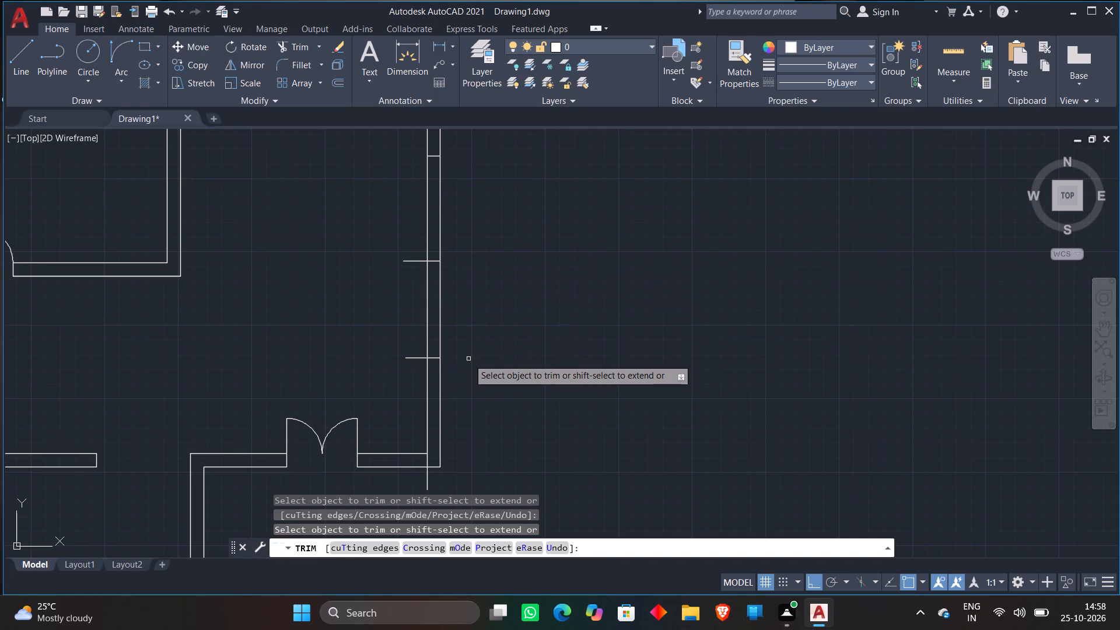
click(407, 262)
click(419, 358)
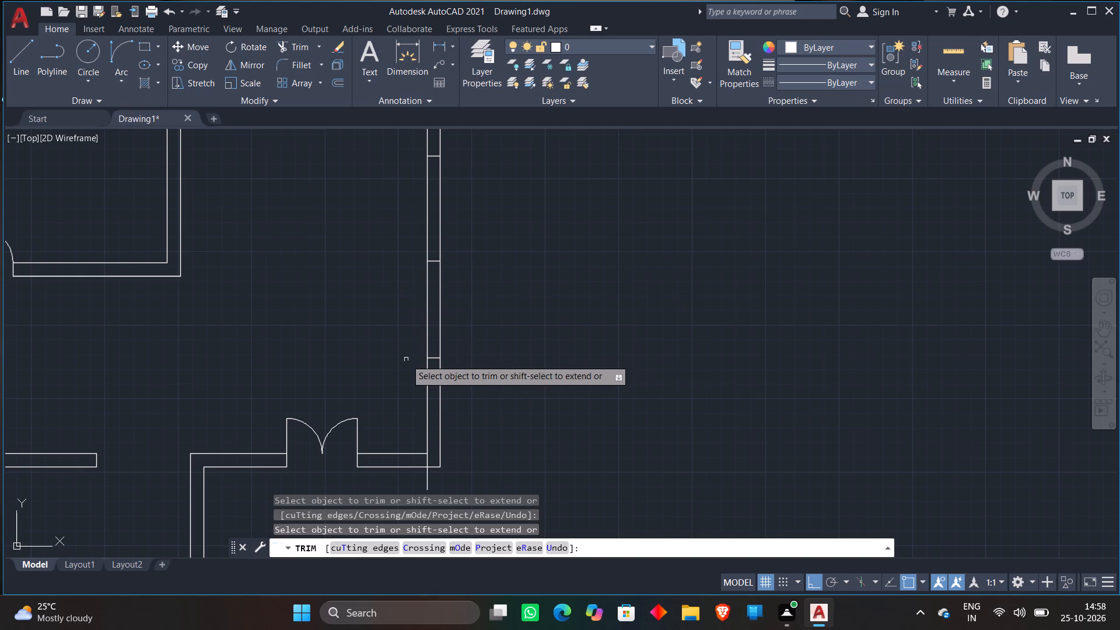
Trim the vertical wall line projecting below the large hall's bottom-right corner.
scroll(405, 359, down, 1)
middle_drag(404, 361, 414, 276)
scroll(432, 342, up, 2)
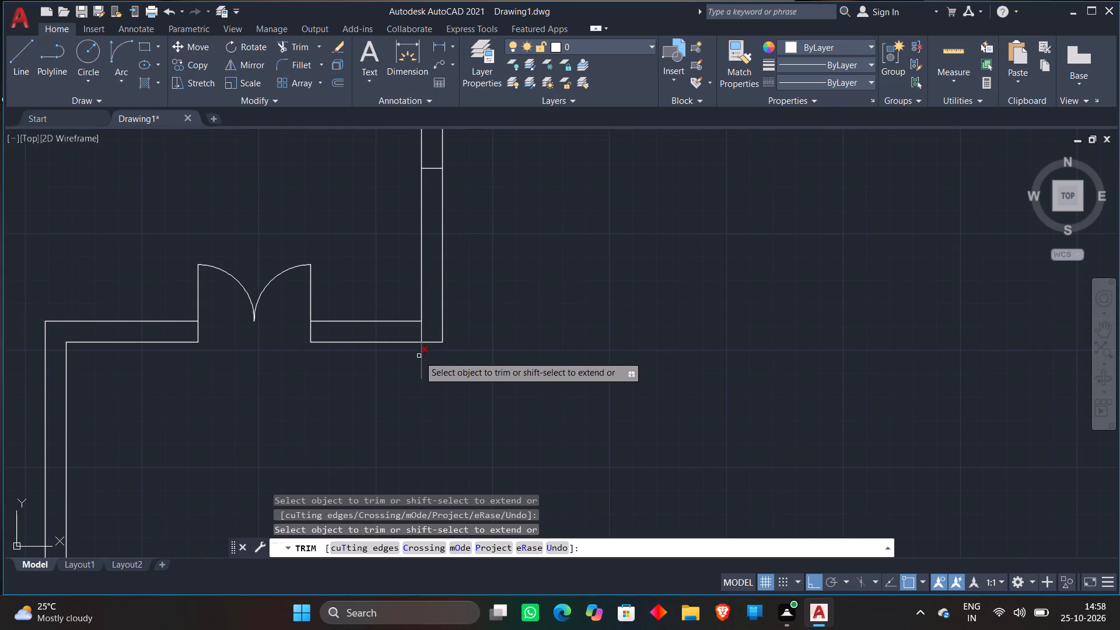
click(423, 356)
Trim the two opening lines beside the door in the lower-right room's bottom wall to both wall faces.
scroll(396, 372, down, 2)
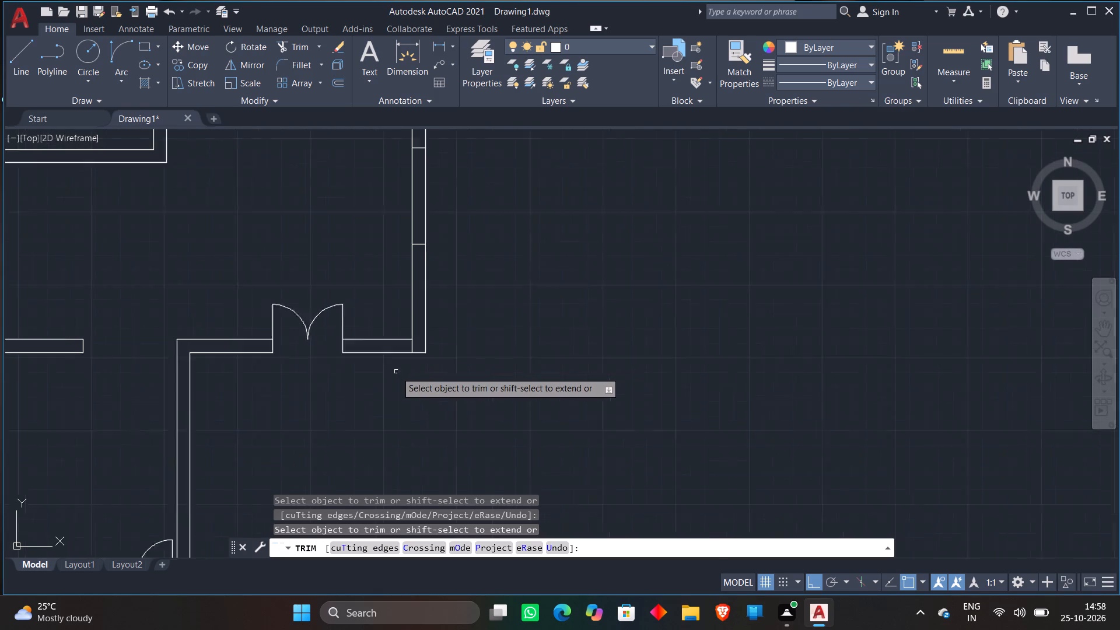
scroll(358, 395, down, 1)
middle_drag(345, 413, 454, 331)
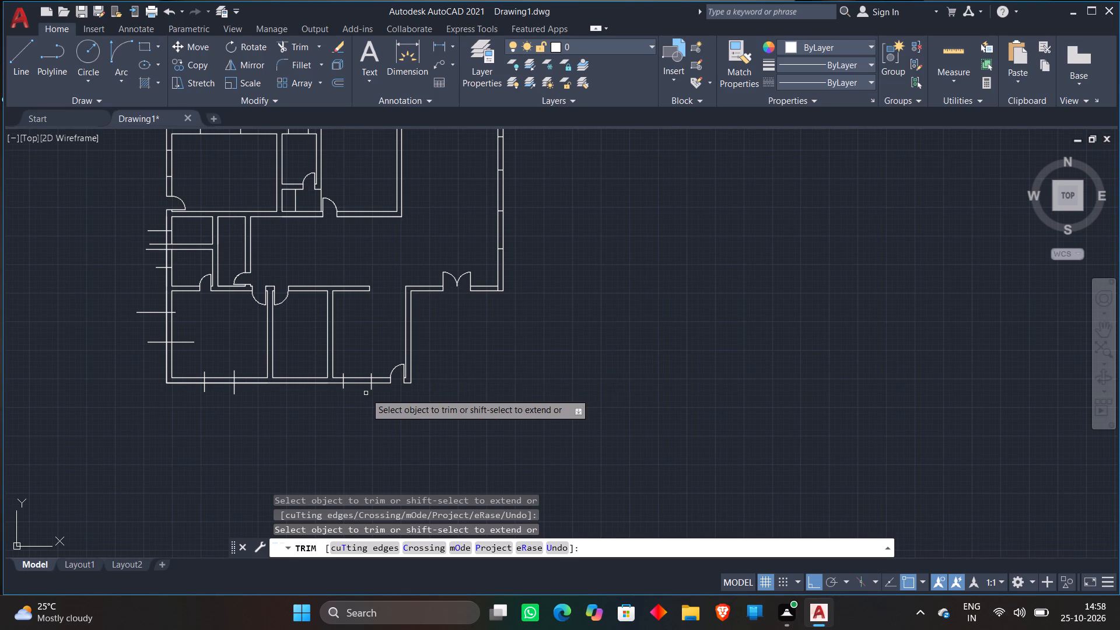
scroll(366, 393, up, 3)
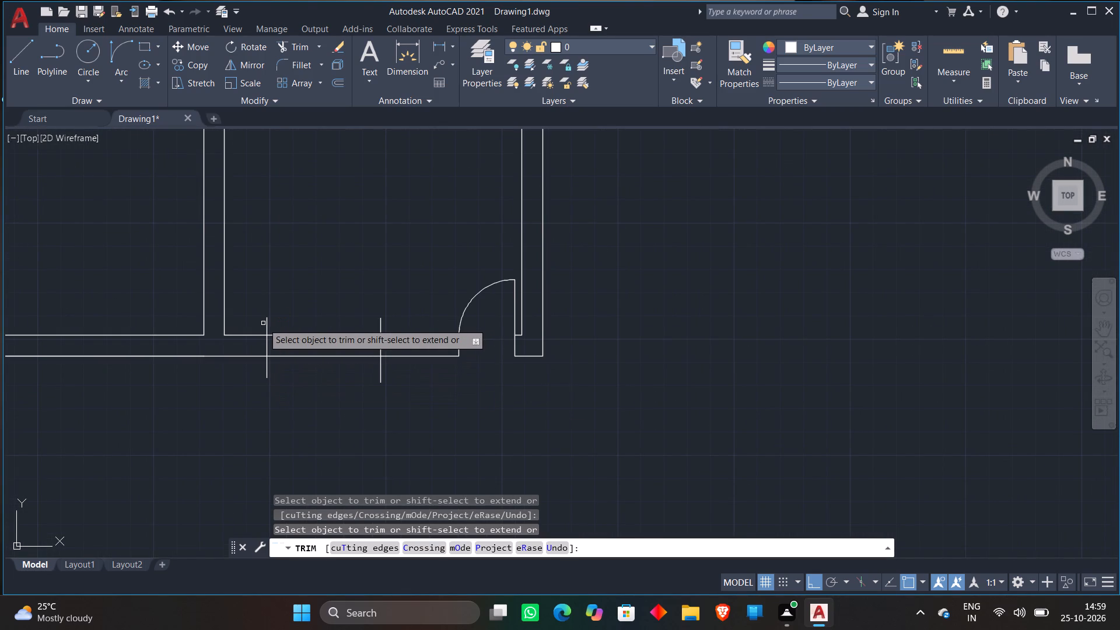
scroll(263, 323, up, 1)
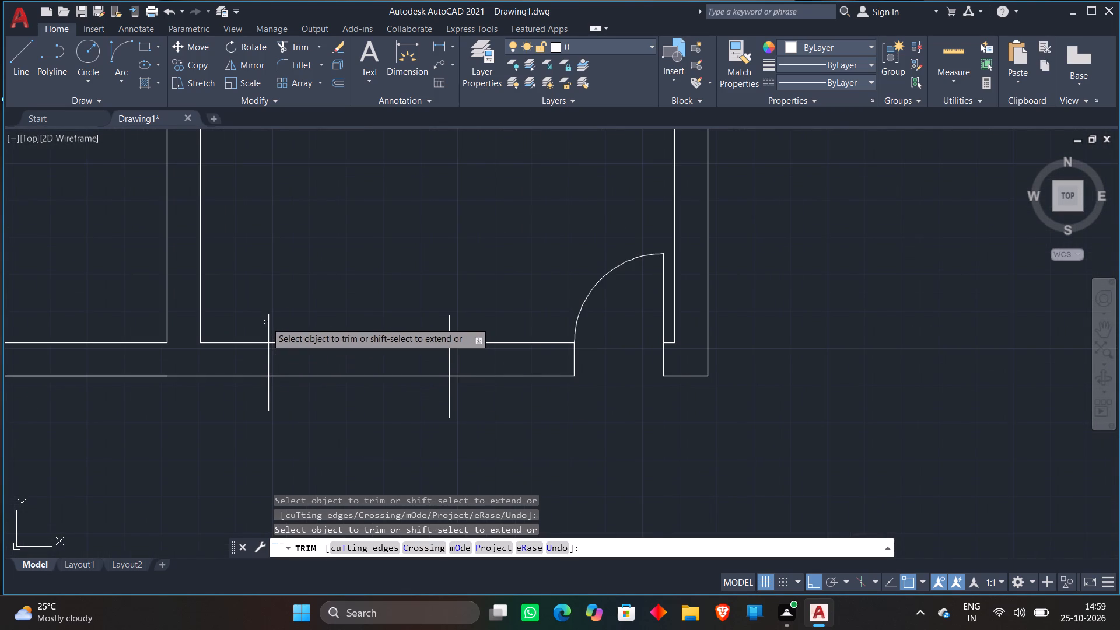
click(267, 322)
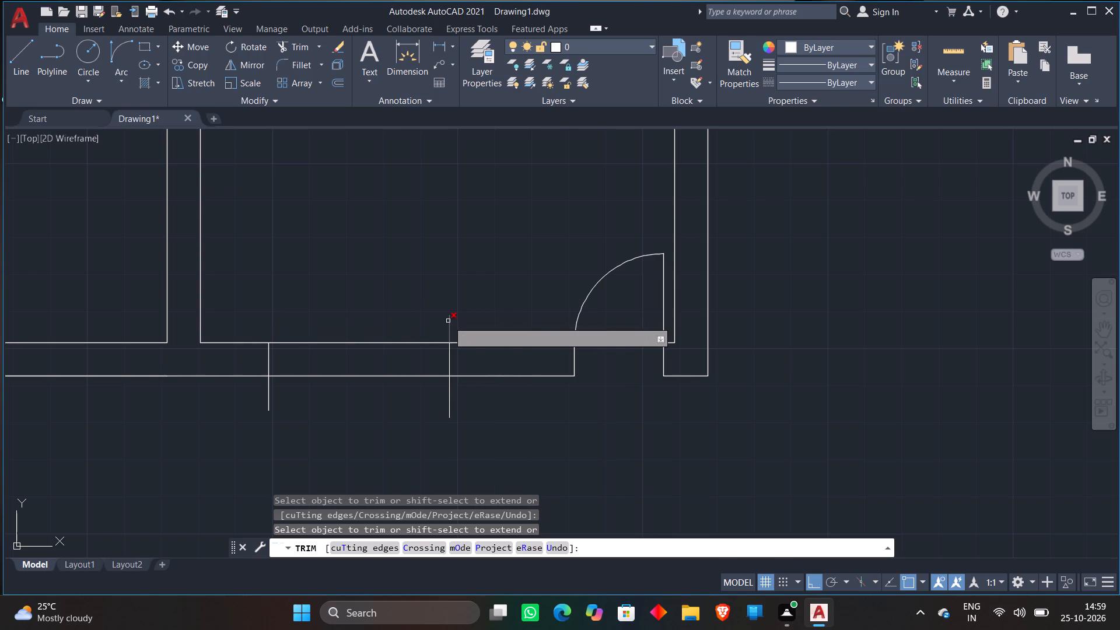
click(448, 321)
scroll(446, 285, down, 2)
scroll(407, 330, up, 3)
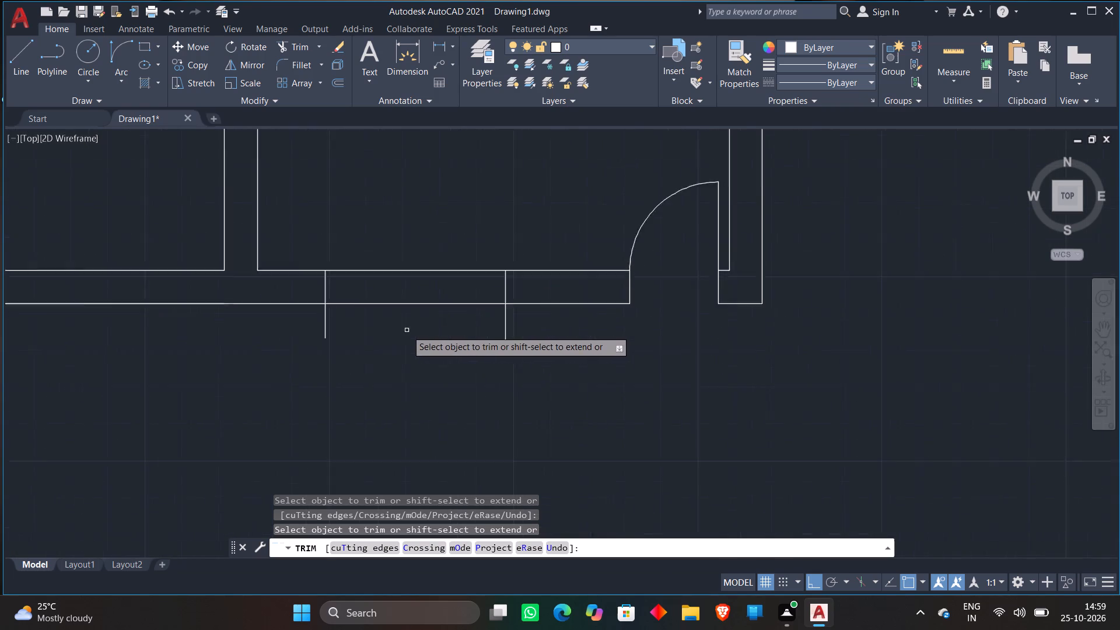
click(240, 325)
click(311, 320)
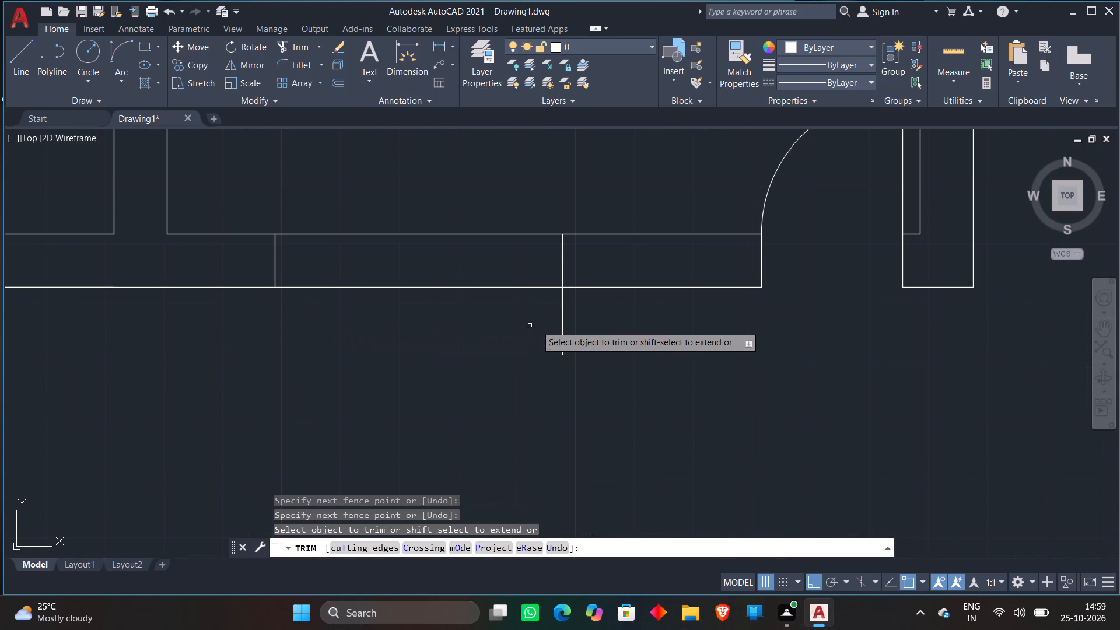
click(577, 323)
click(540, 335)
Trim the two opening lines in the lower-left room's bottom wall to the inner and outer wall faces.
scroll(540, 335, down, 3)
scroll(433, 357, down, 1)
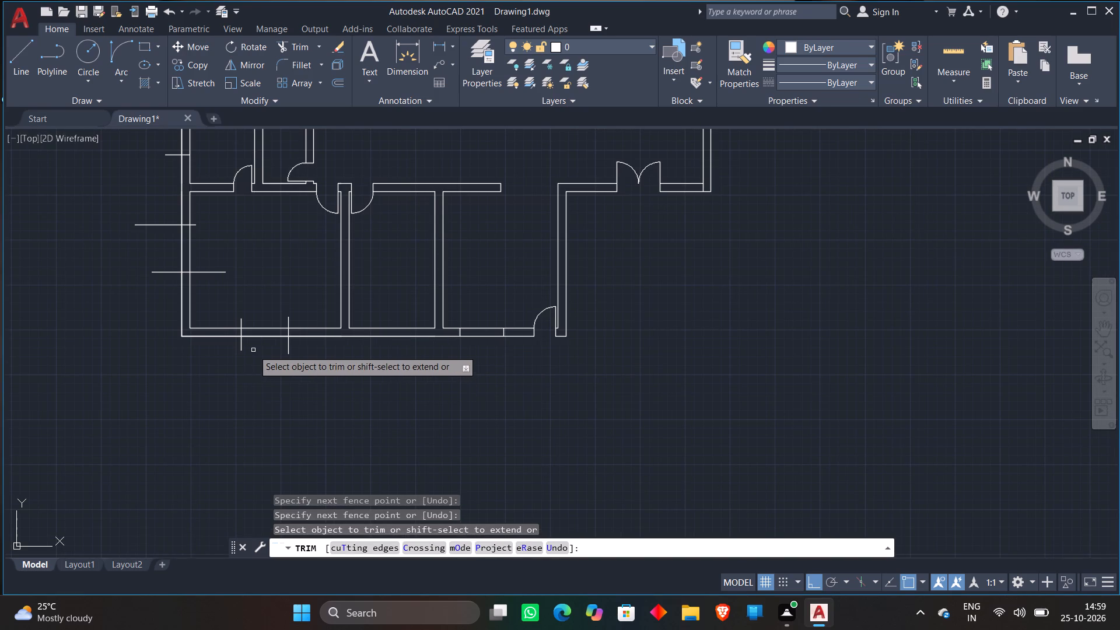
scroll(253, 350, up, 1)
click(232, 306)
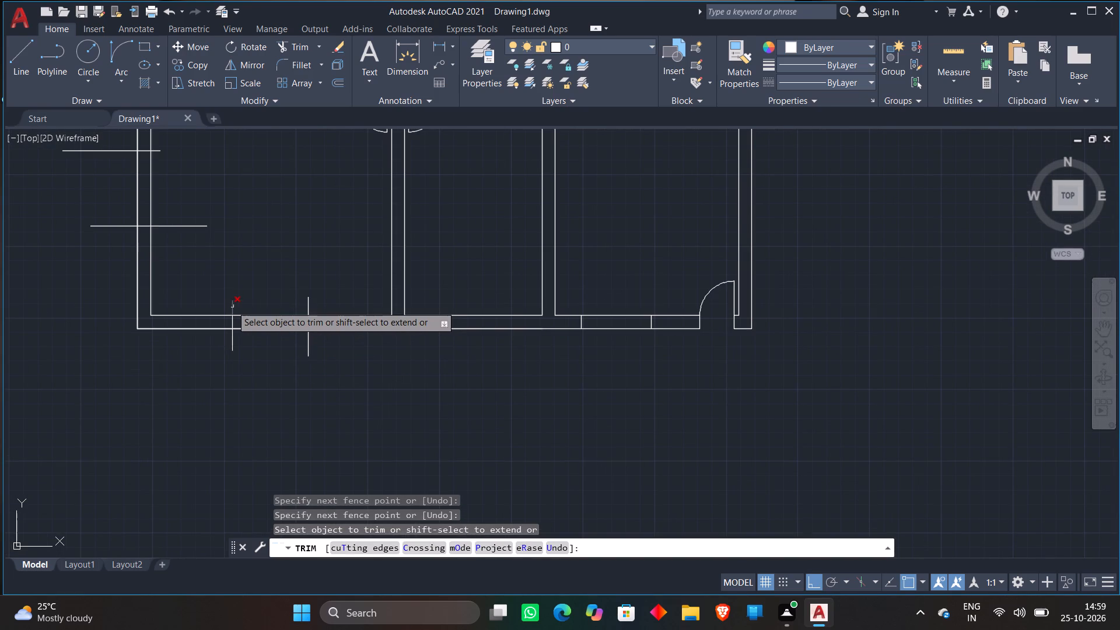
click(309, 302)
scroll(240, 338, up, 2)
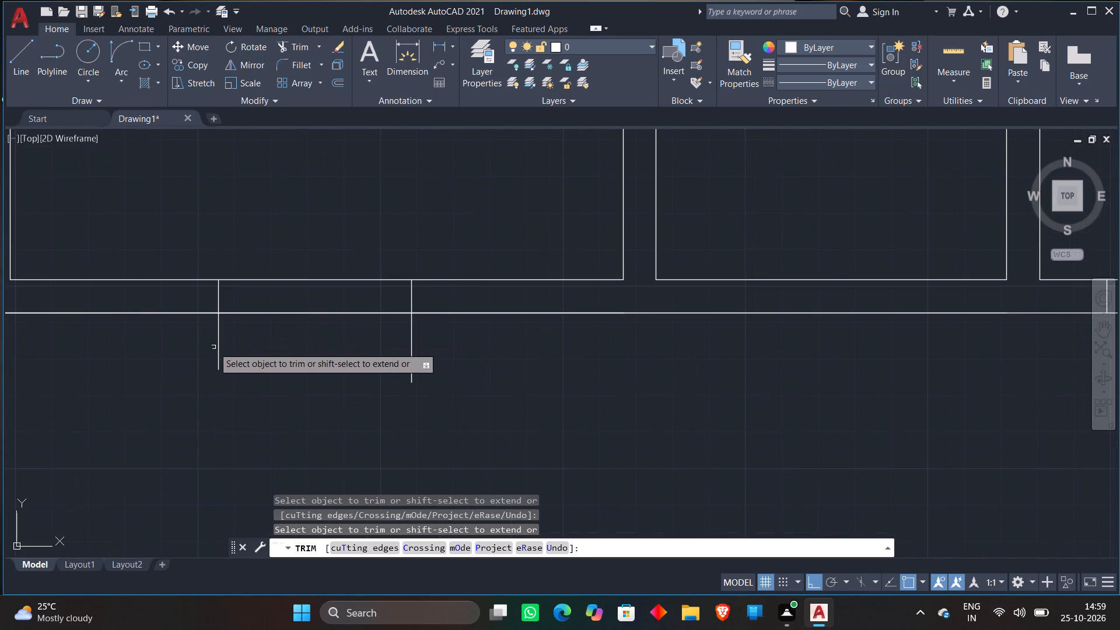
click(209, 346)
click(237, 343)
click(424, 346)
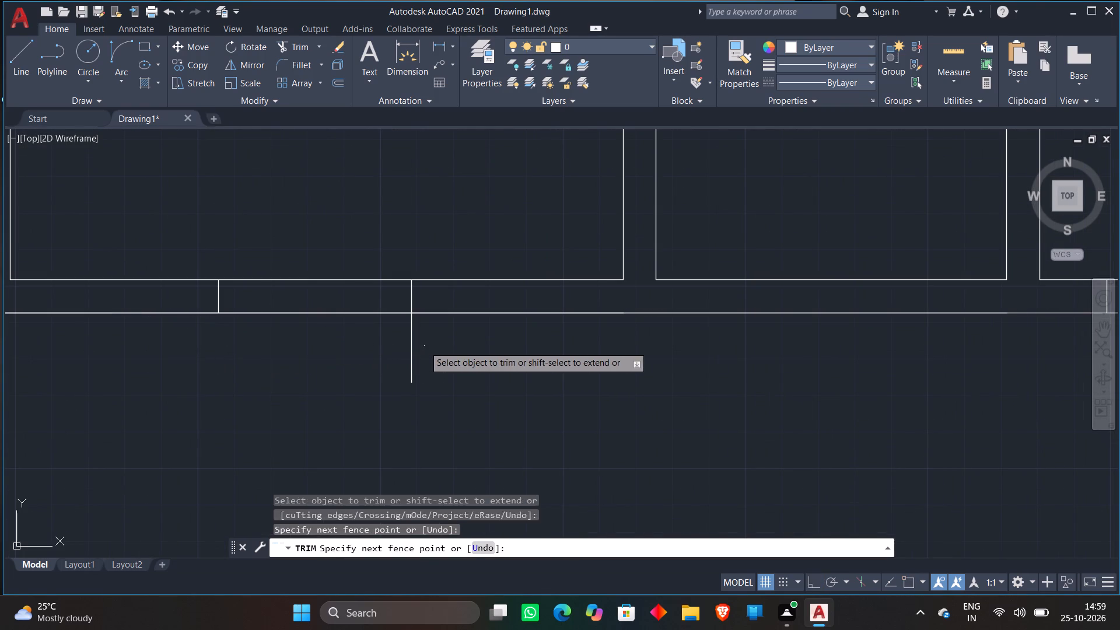
click(375, 357)
Trim the two opening lines in the lower-left room's left wall to the inner and outer wall faces.
scroll(376, 351, down, 3)
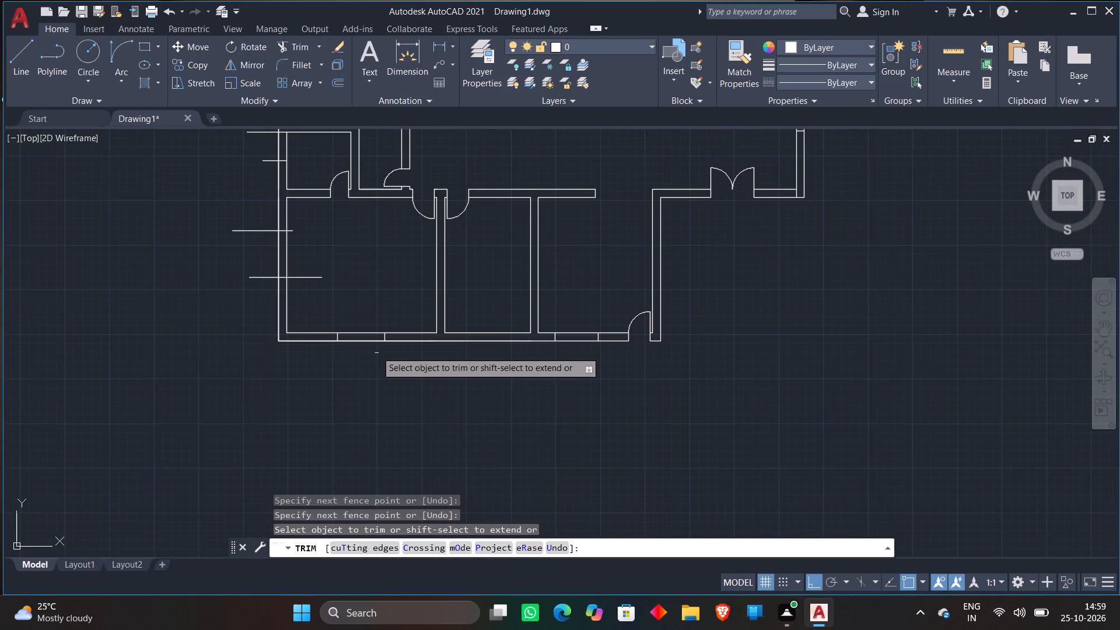
scroll(287, 229, up, 1)
click(292, 230)
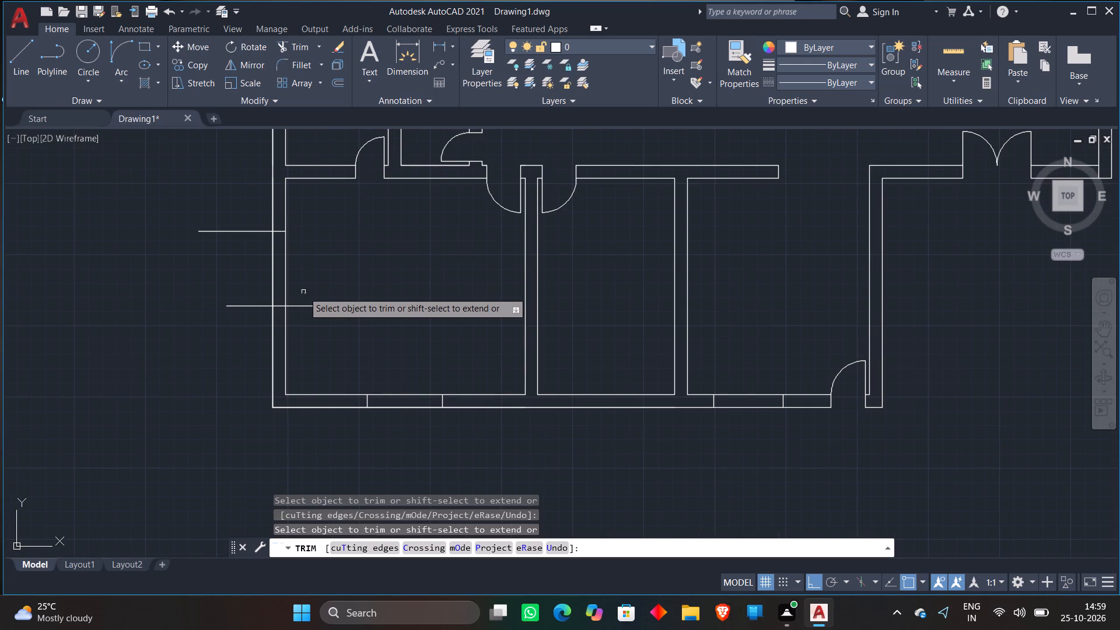
click(303, 305)
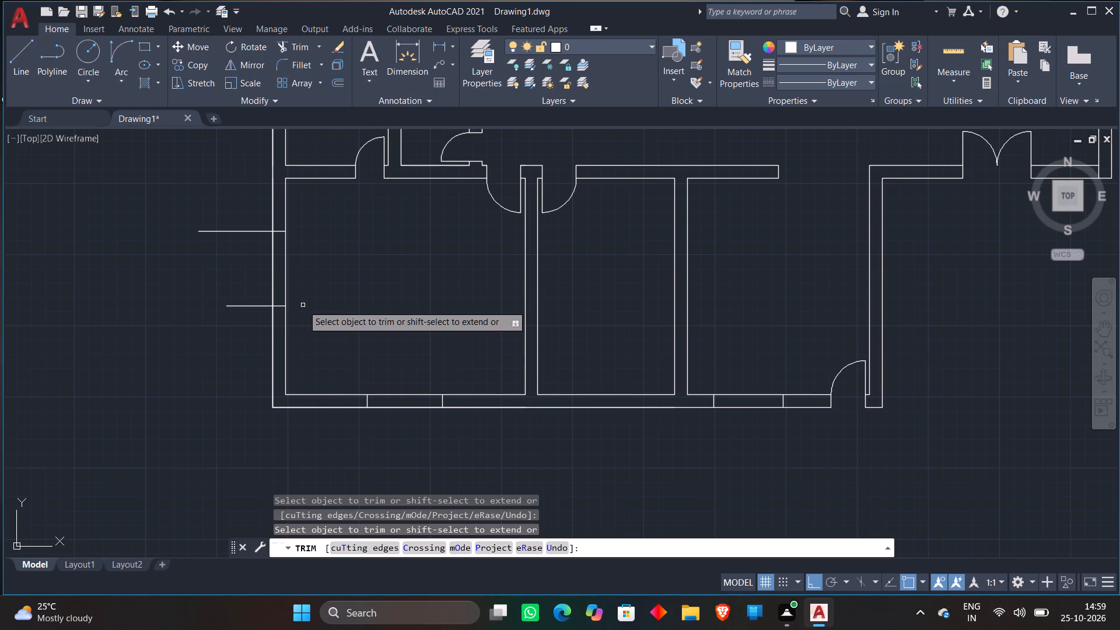
click(226, 232)
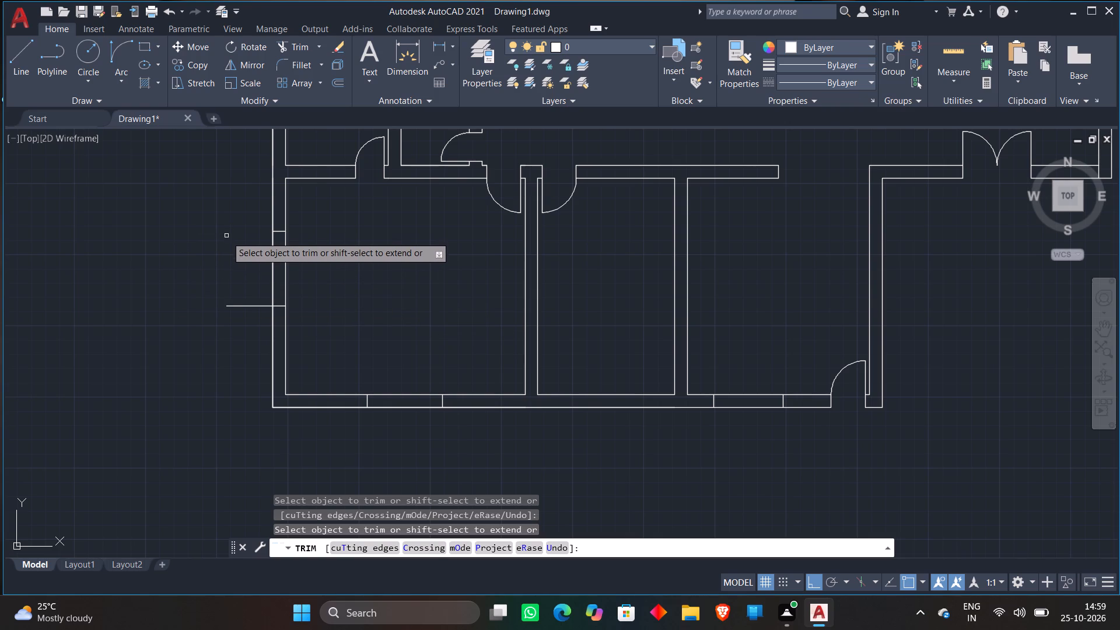
click(242, 308)
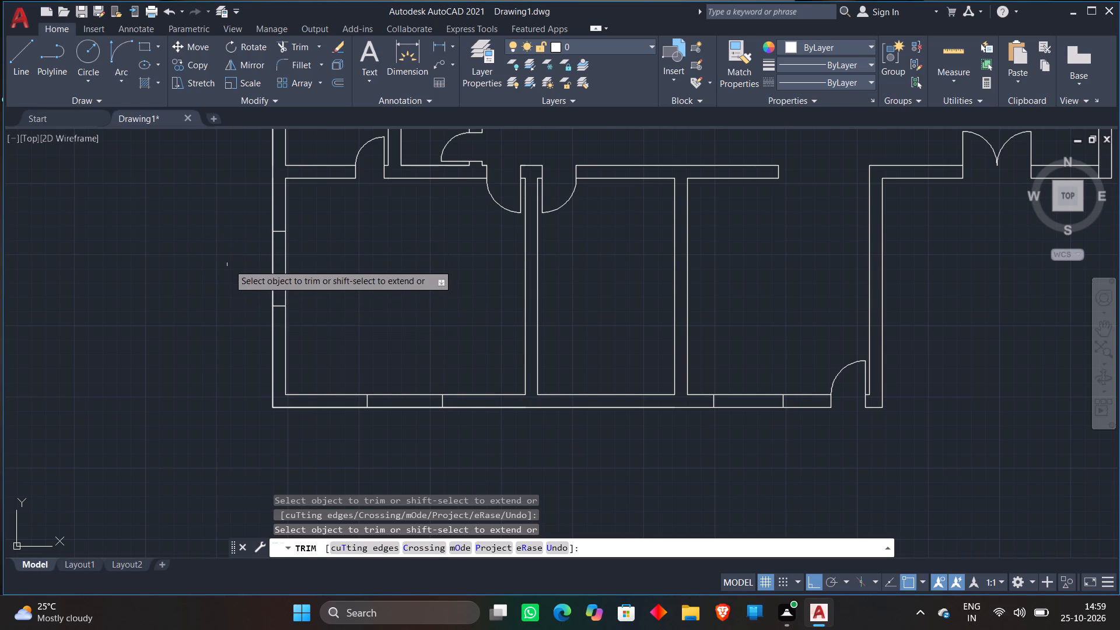
Trim the two opening lines and two partition lines projecting outside the left wall at the two small rooms to its outer face.
scroll(229, 264, down, 1)
middle_drag(228, 264, 232, 386)
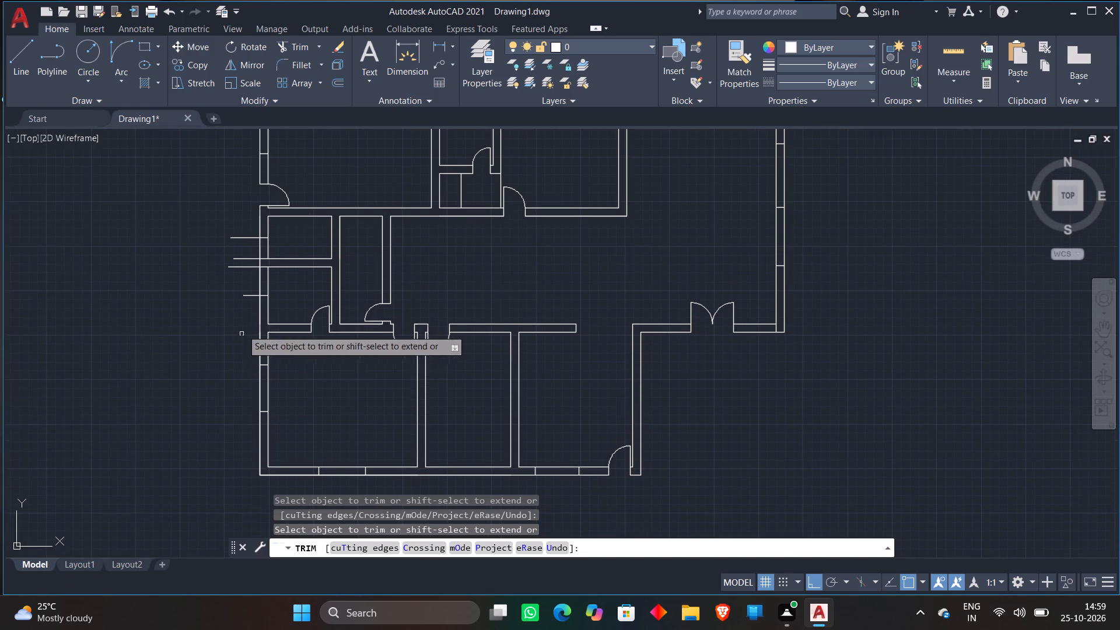
scroll(246, 241, up, 2)
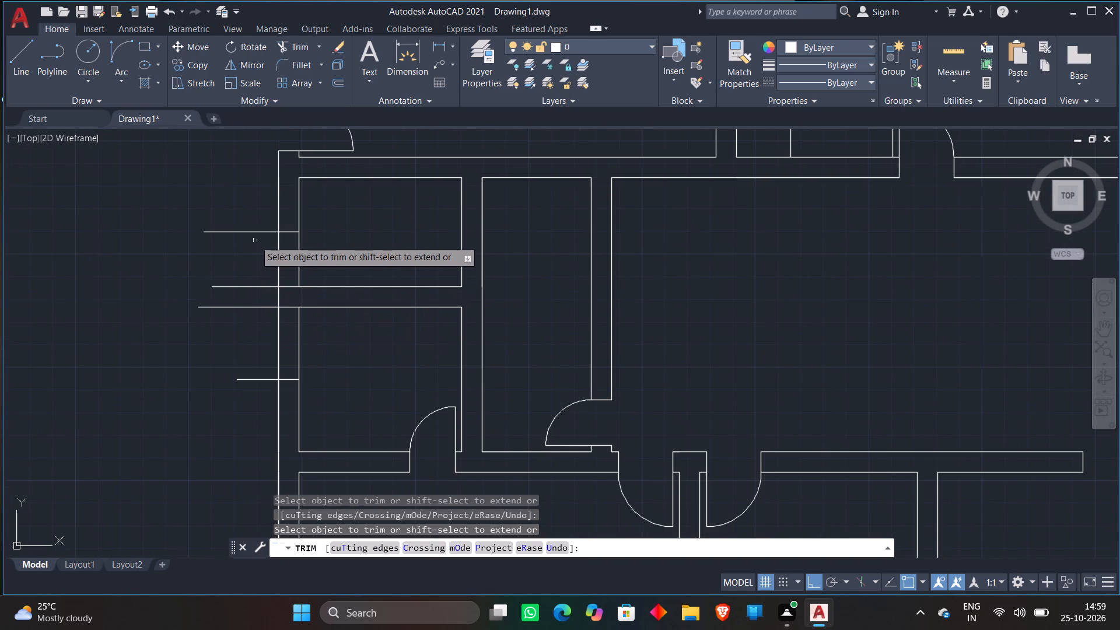
click(256, 230)
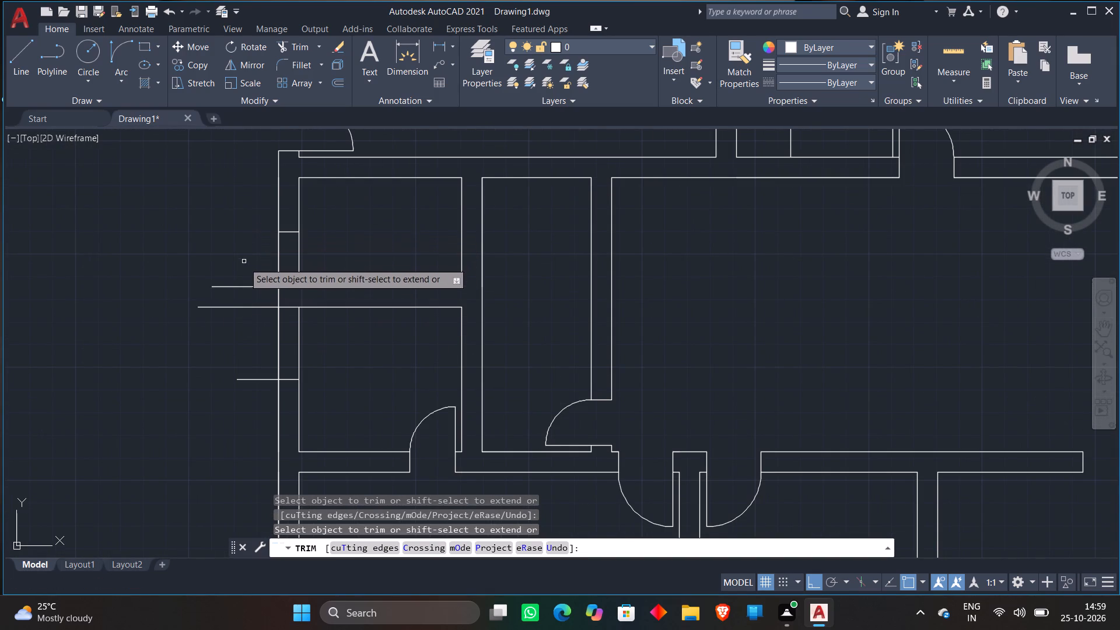
click(244, 288)
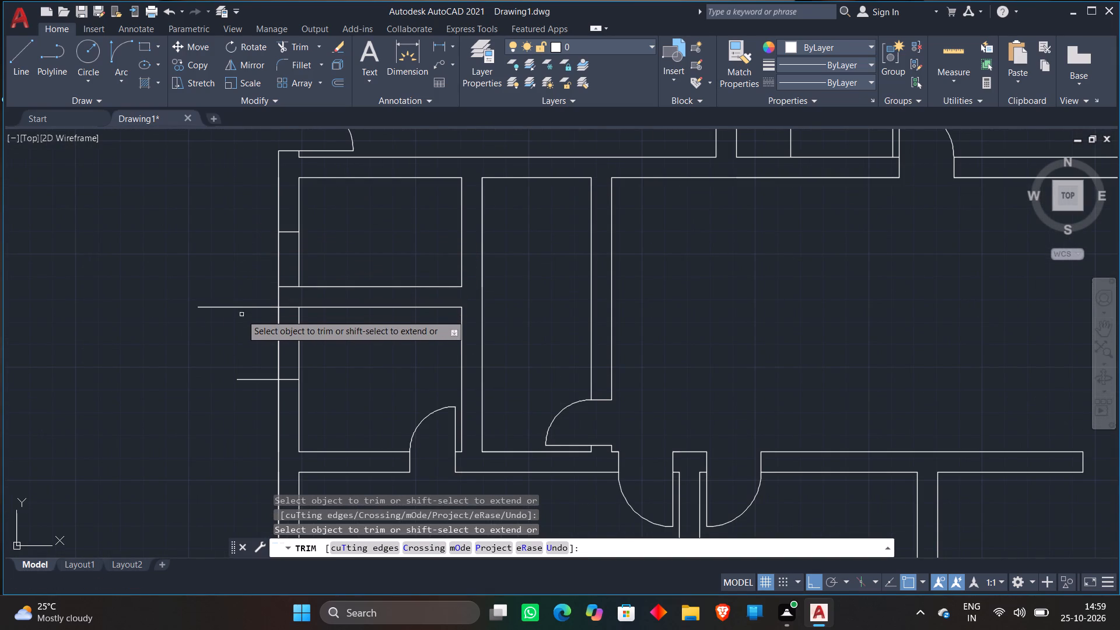
click(245, 309)
click(251, 381)
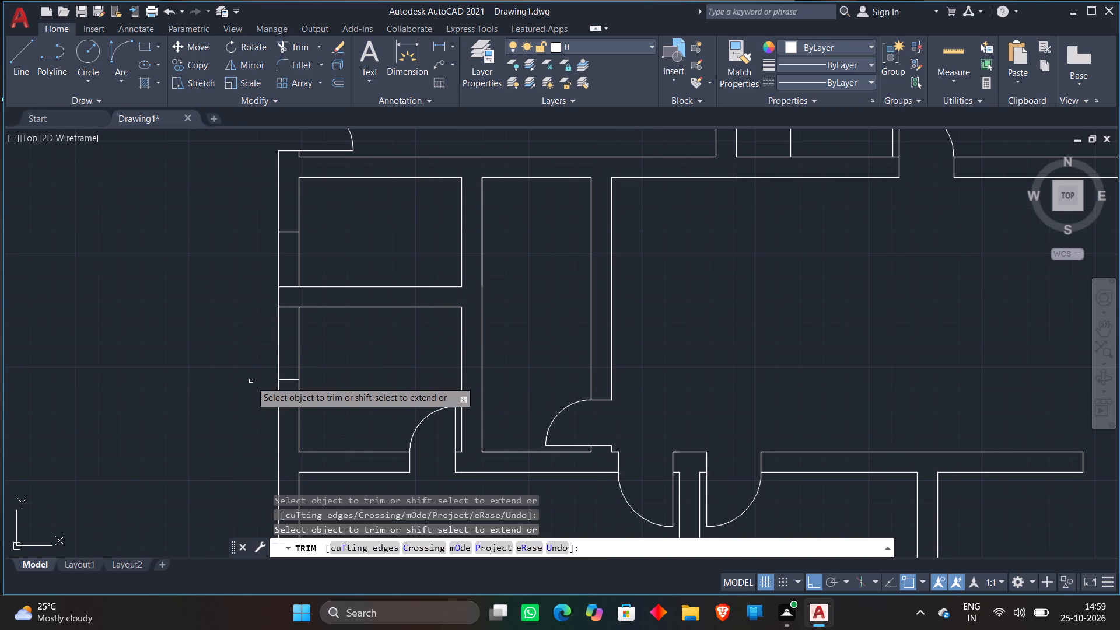
scroll(248, 303, down, 1)
scroll(210, 274, down, 2)
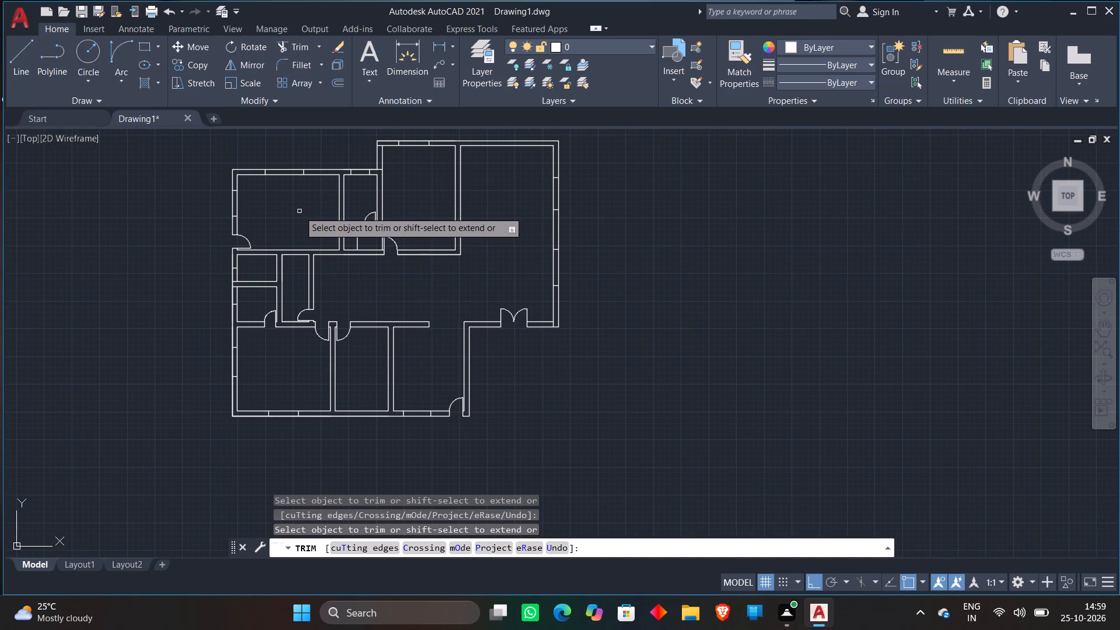
scroll(299, 211, up, 1)
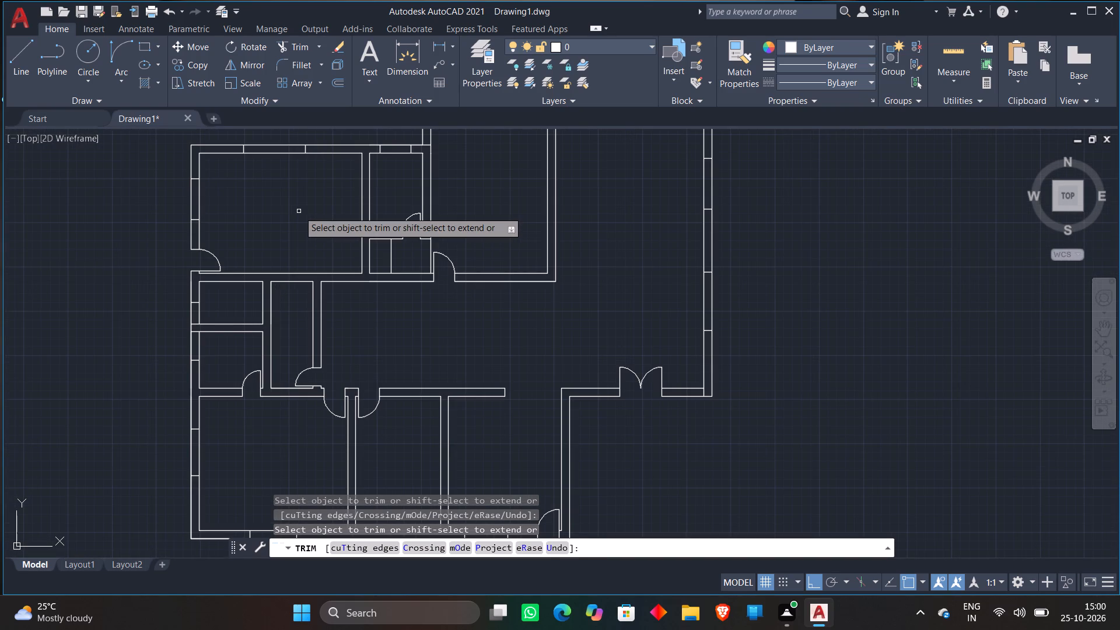
key(space)
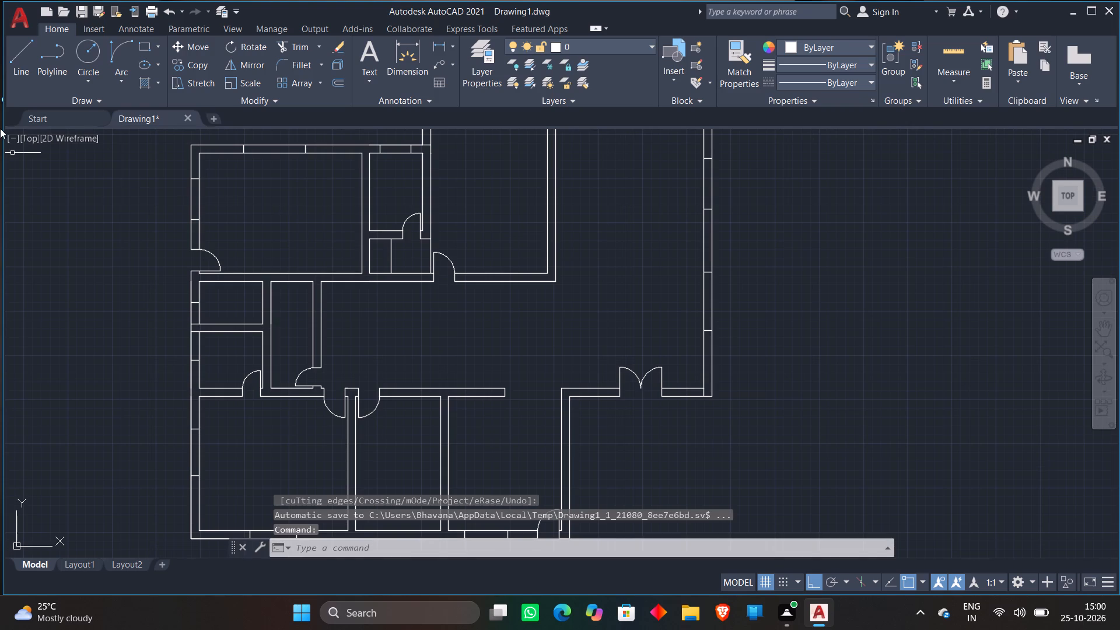
Draw a horizontal window line about 5'-9.9" long between the end-line midpoints of the opening in the upper-left room's top wall.
click(21, 55)
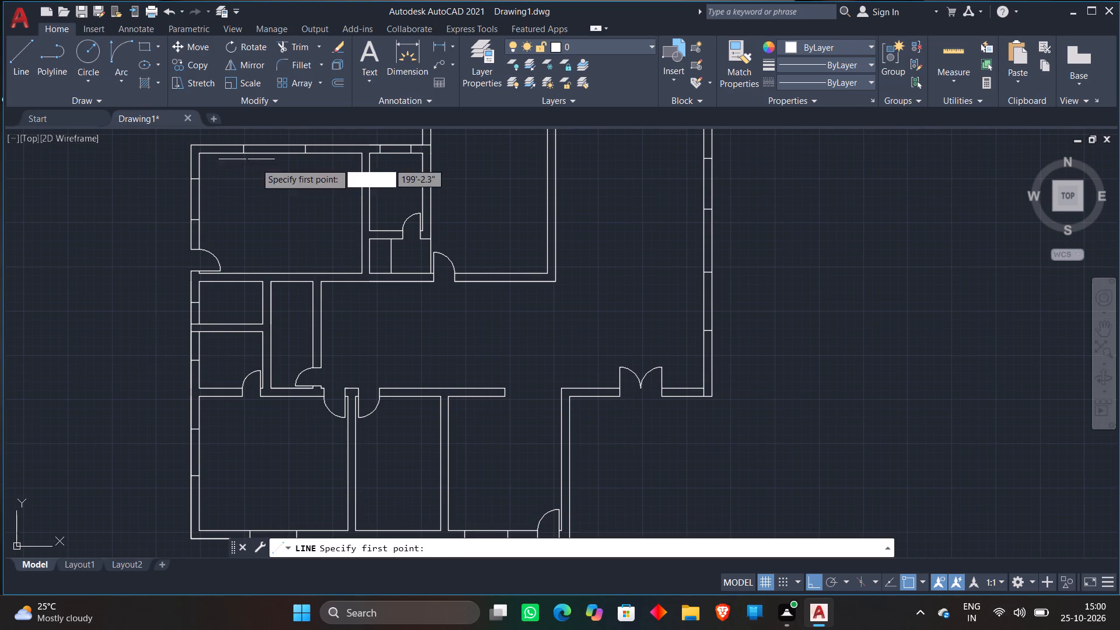
middle_drag(283, 171, 289, 237)
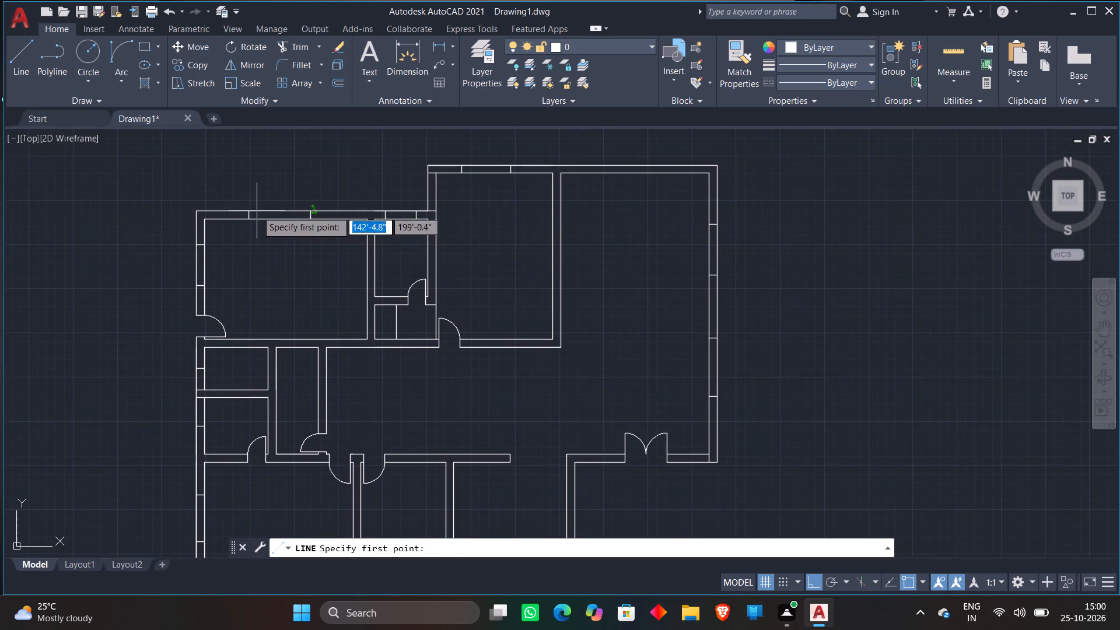
scroll(256, 209, up, 3)
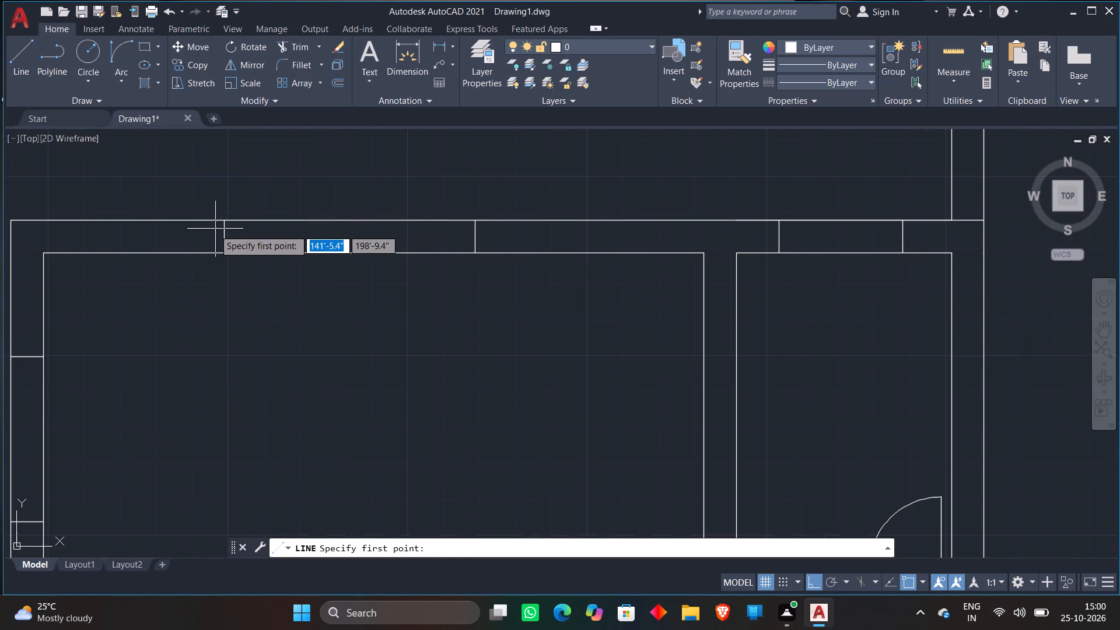
click(222, 237)
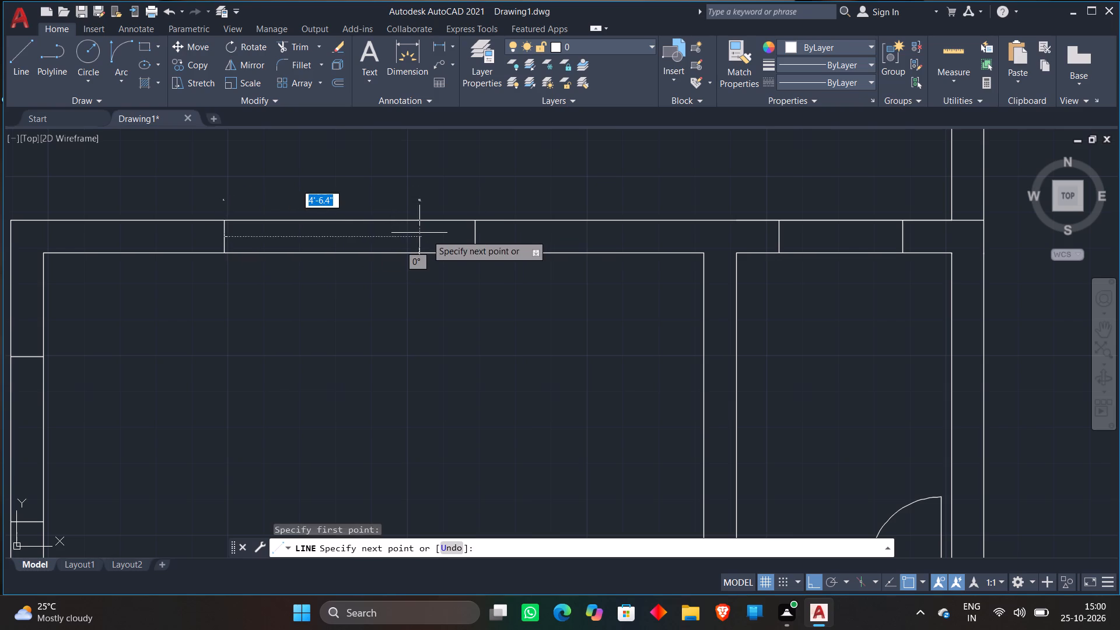
click(473, 235)
Draw a horizontal window line about 2'-10.9" long across the opening in the top wall of the small room beside the upper-left room.
click(12, 58)
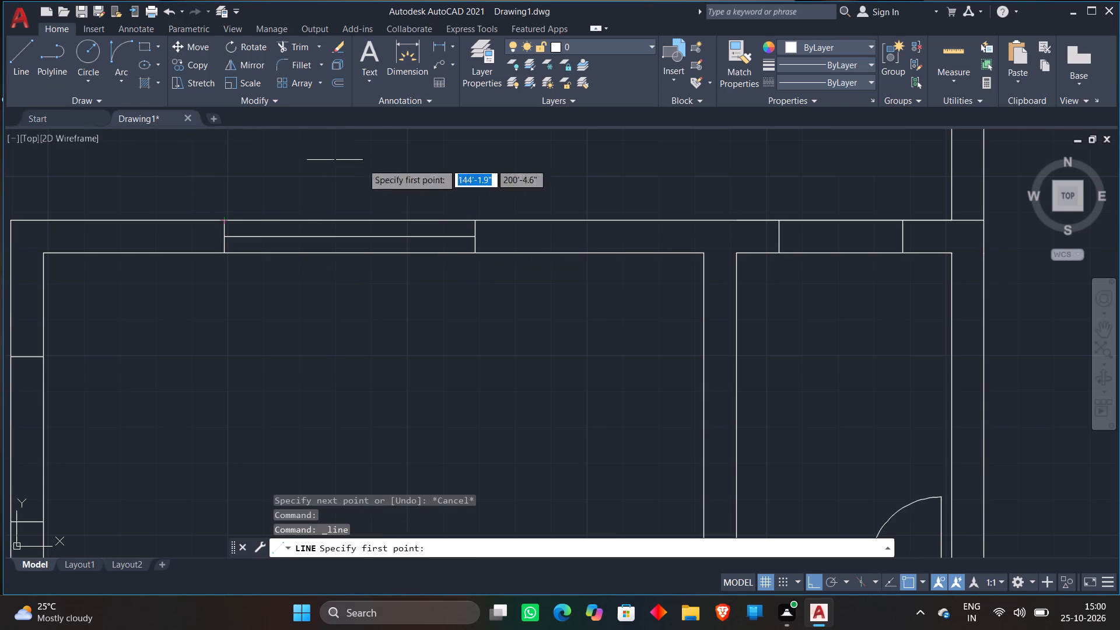
scroll(436, 178, down, 1)
middle_drag(451, 180, 213, 204)
scroll(422, 237, up, 3)
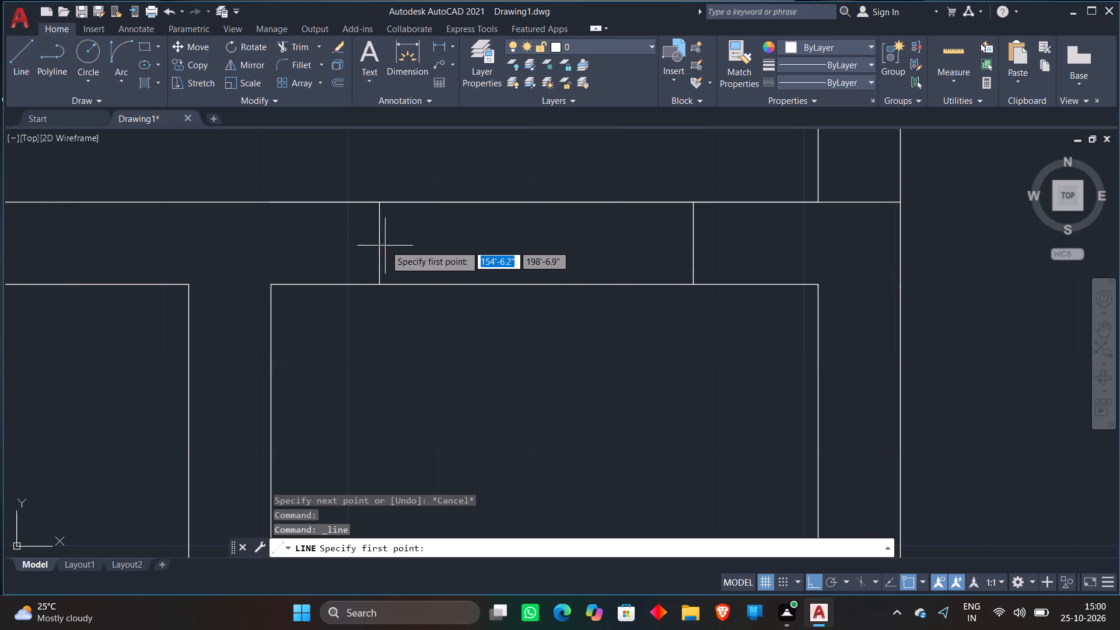
click(377, 243)
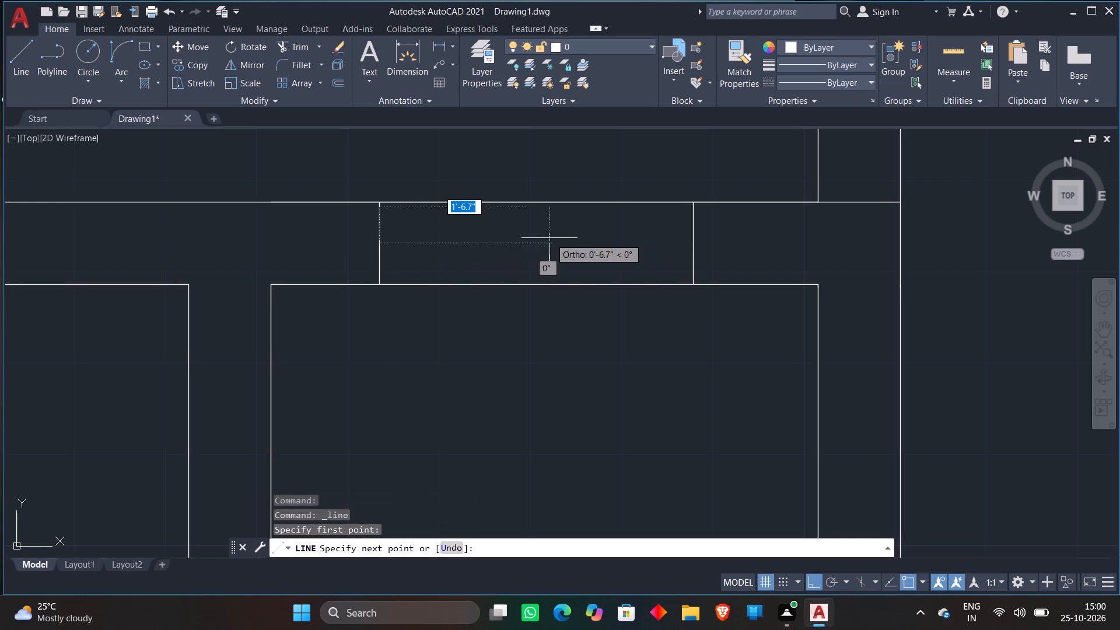
click(696, 244)
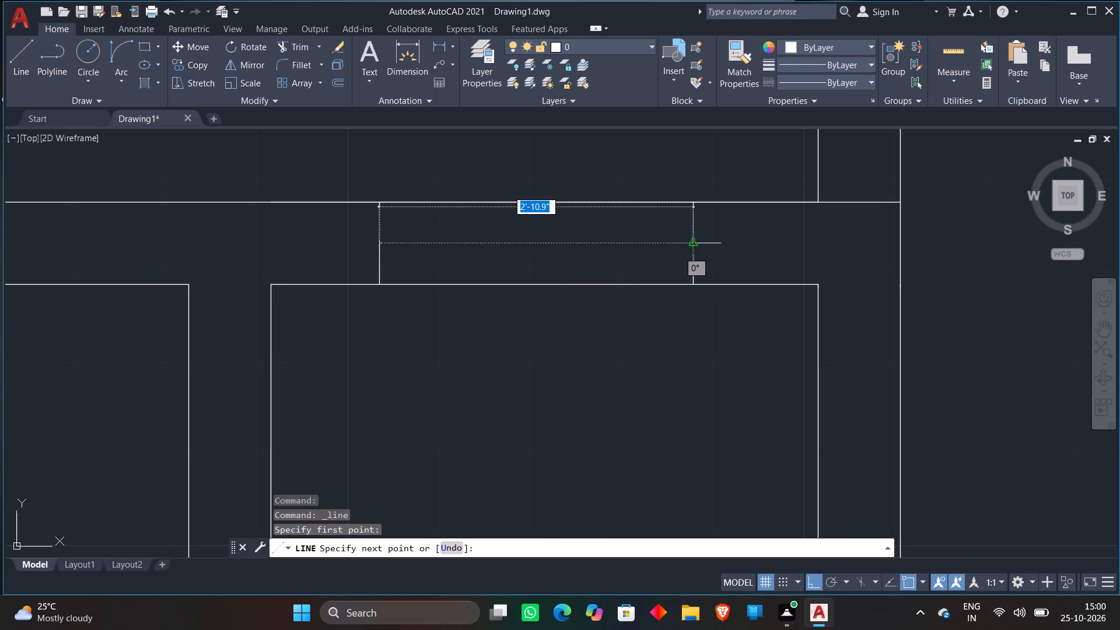
key(space)
Draw a vertical centre line inside the short stepped wall between the small room's top wall and the upper-middle room's top wall.
scroll(696, 246, down, 3)
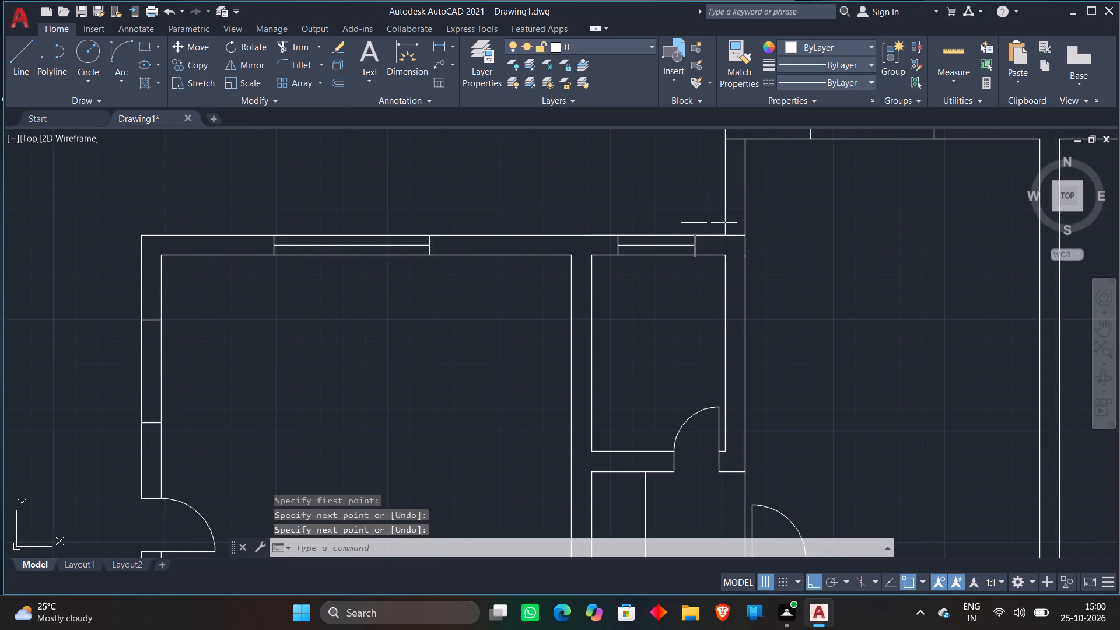
middle_drag(692, 219, 505, 318)
click(13, 60)
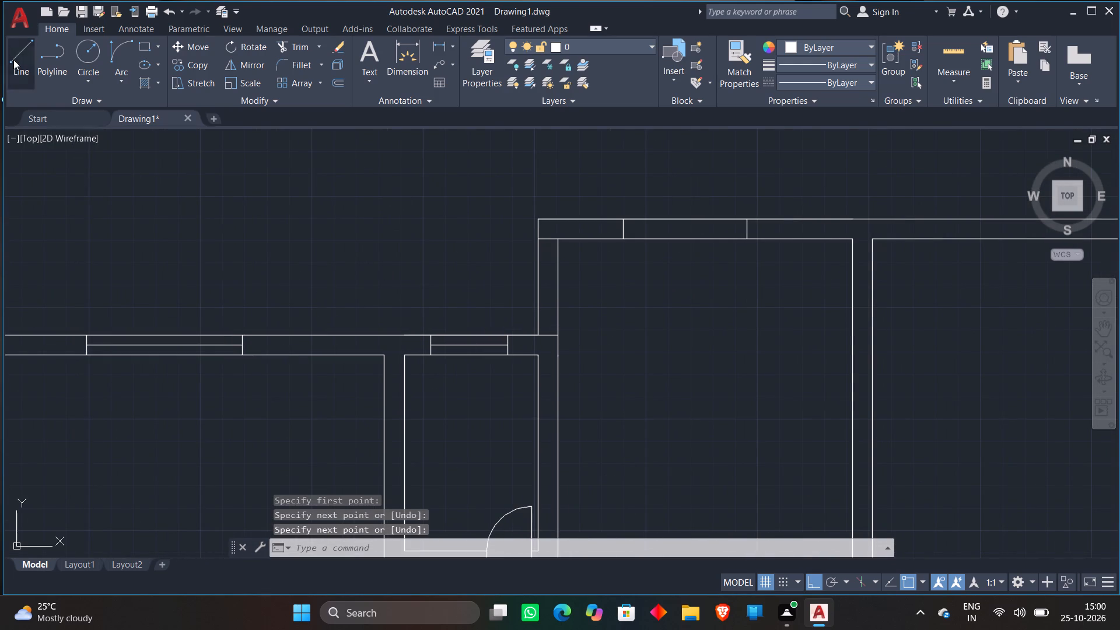
scroll(547, 311, up, 2)
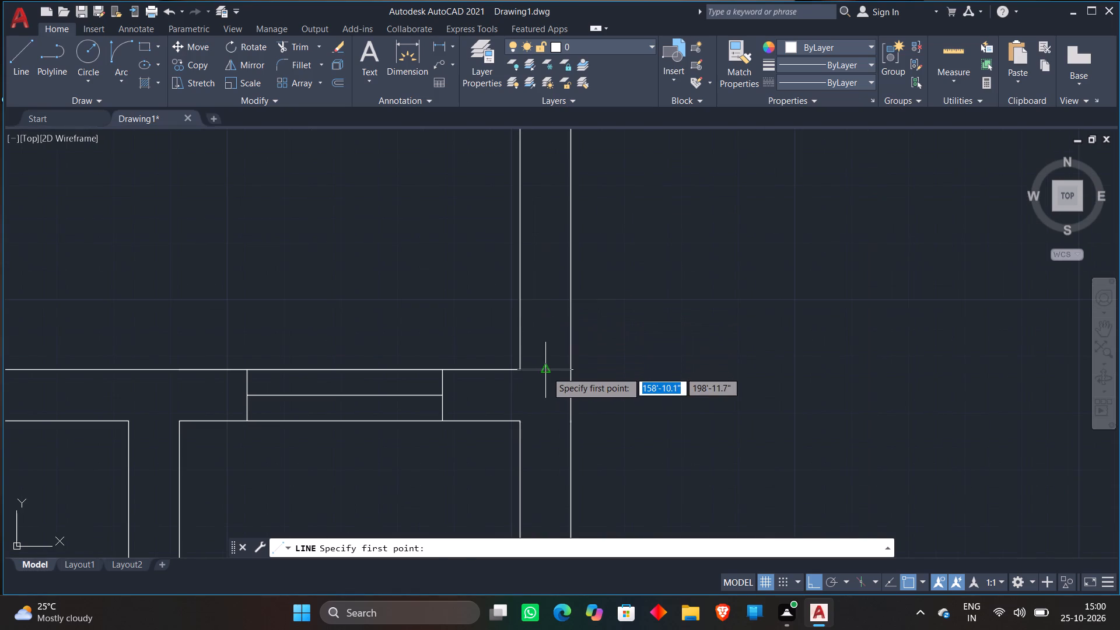
click(547, 372)
scroll(533, 264, down, 1)
middle_drag(533, 264, 531, 365)
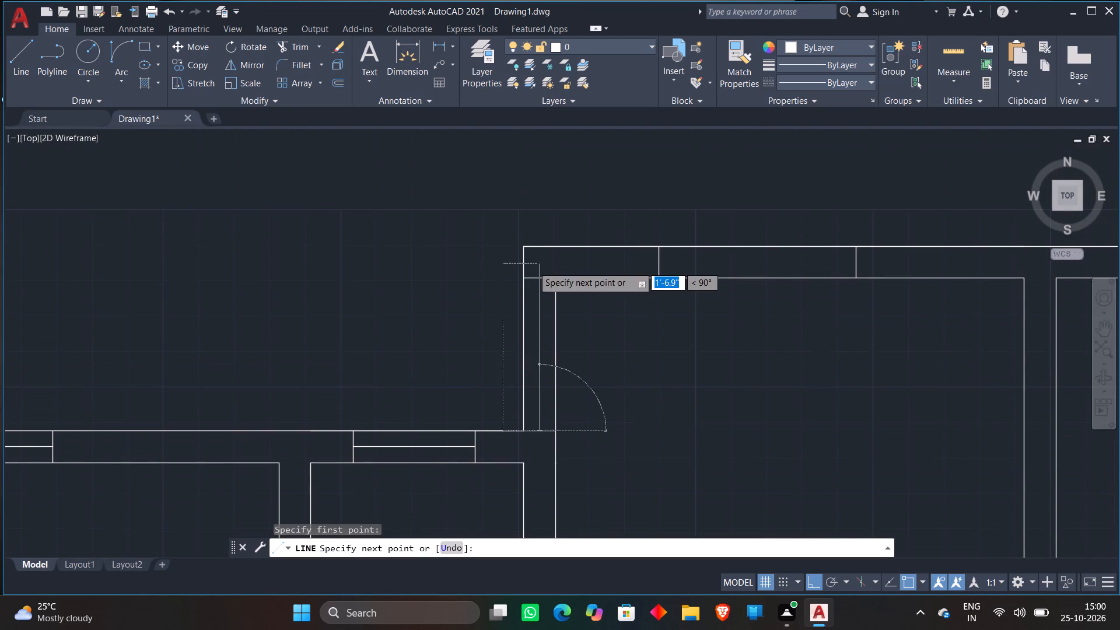
click(535, 280)
key(space)
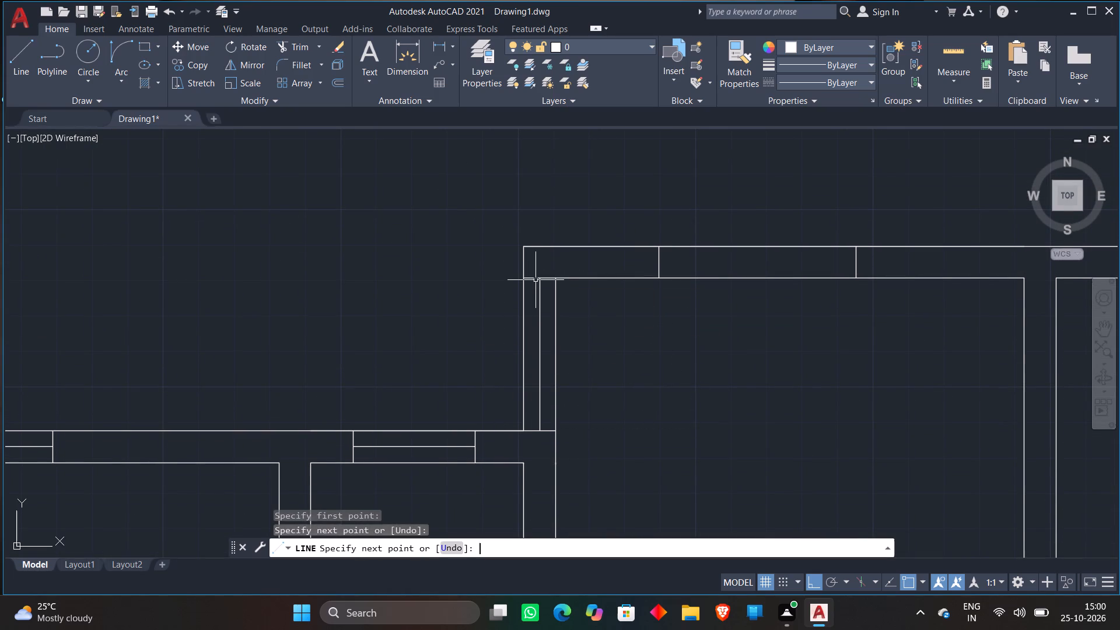
Draw a horizontal window line about 4'-7.6" long between the end-line midpoints of the opening in the upper-middle room's top wall.
scroll(535, 280, down, 2)
middle_drag(618, 320, 462, 357)
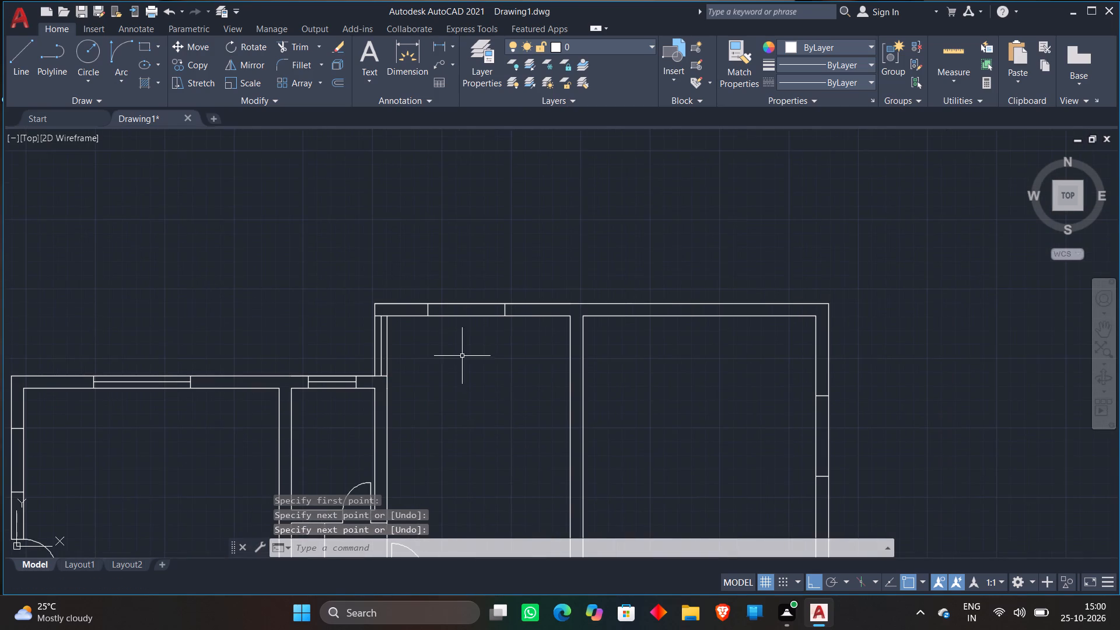
click(16, 57)
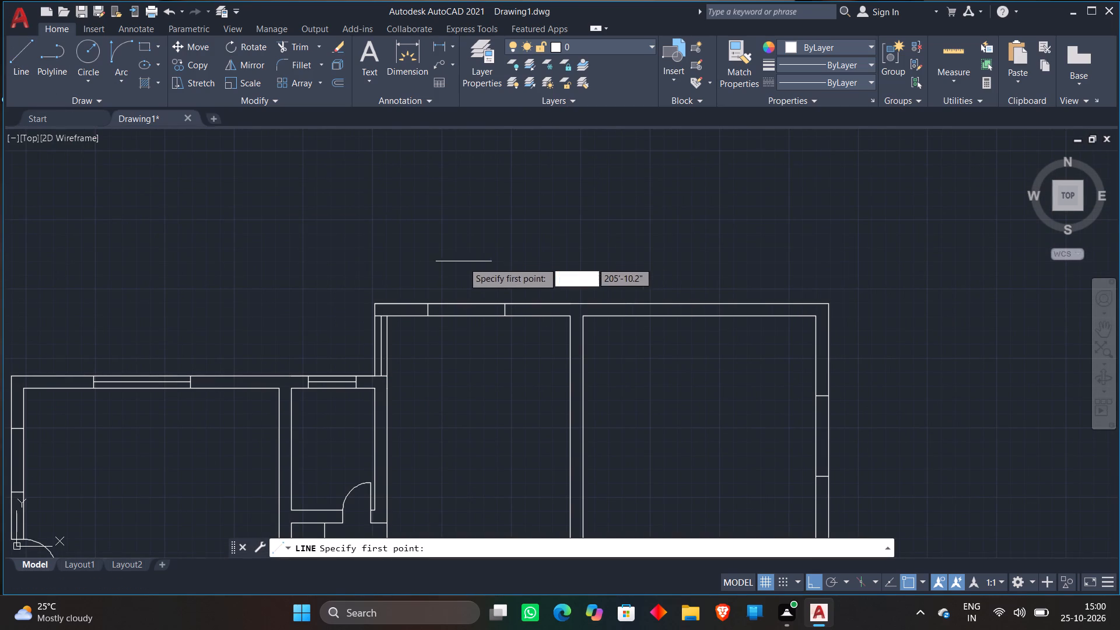
scroll(423, 310, up, 3)
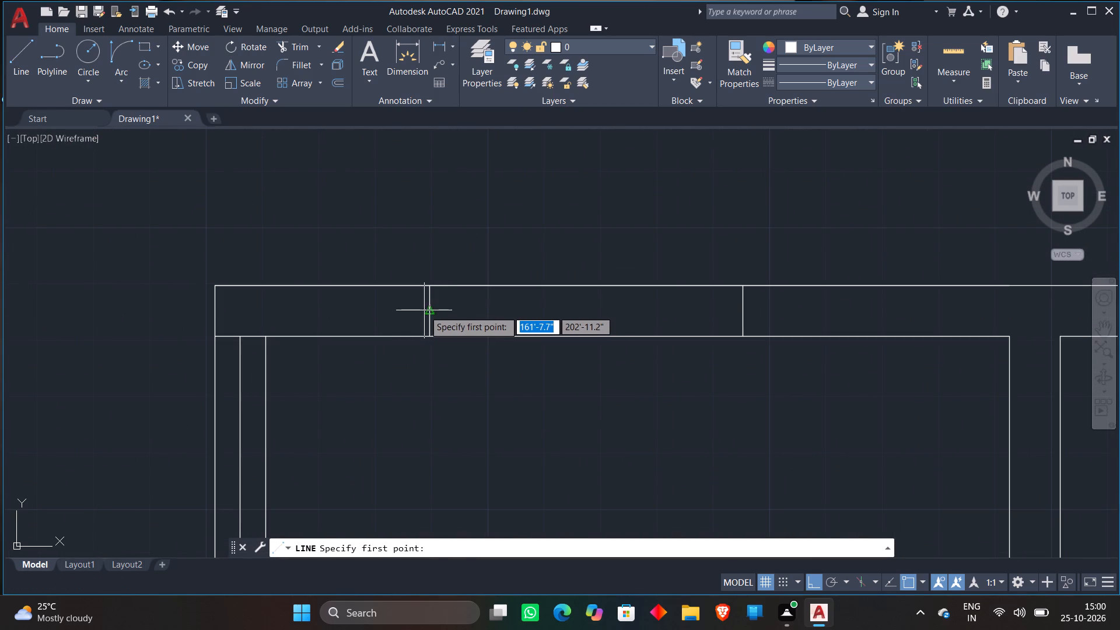
click(428, 311)
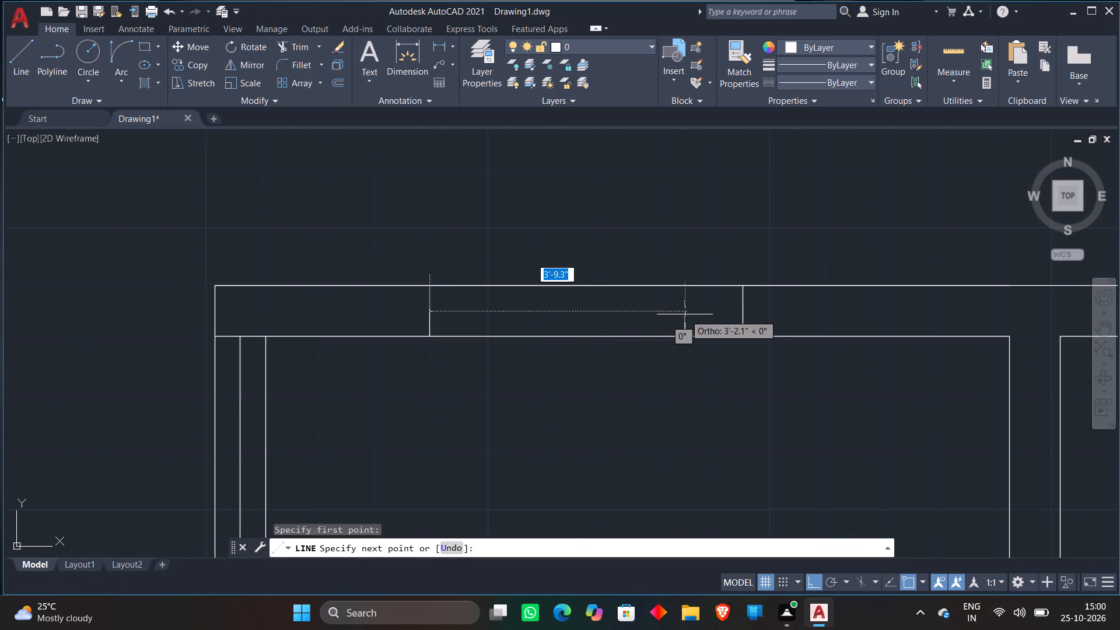
click(745, 309)
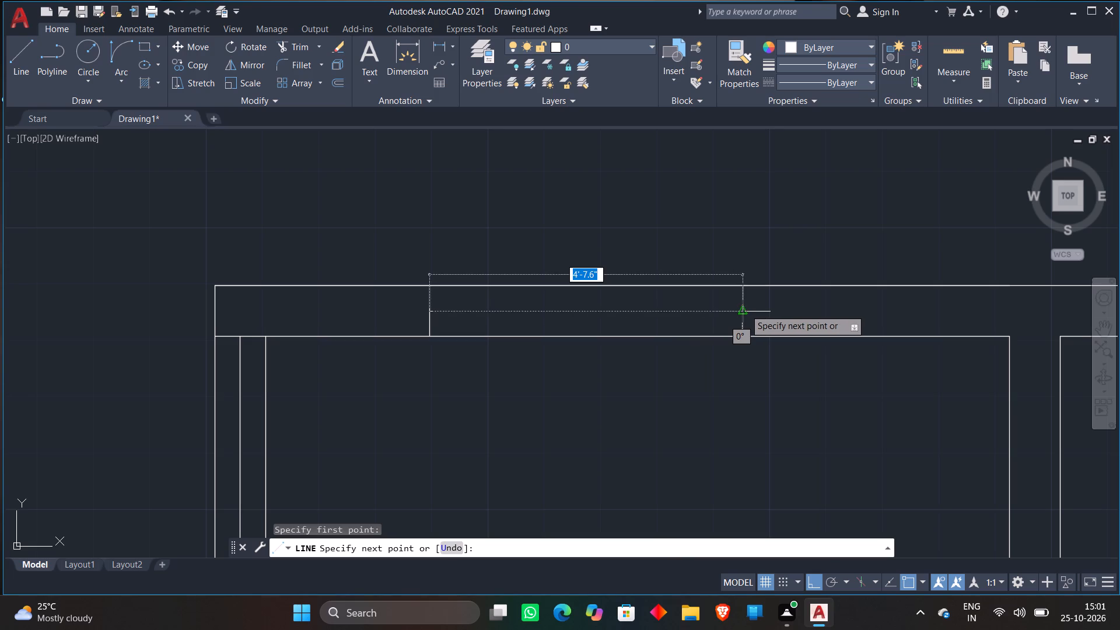
key(space)
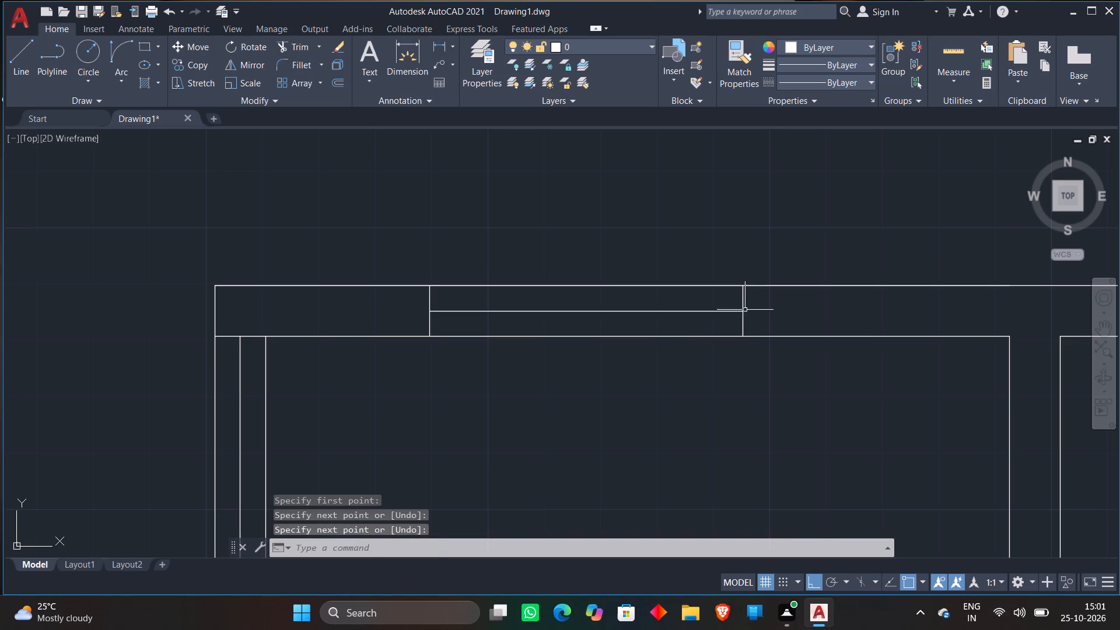
Draw a vertical window line between the end-line midpoints of the upper opening in the large room's right outer wall.
scroll(726, 337, down, 5)
middle_drag(737, 363, 558, 334)
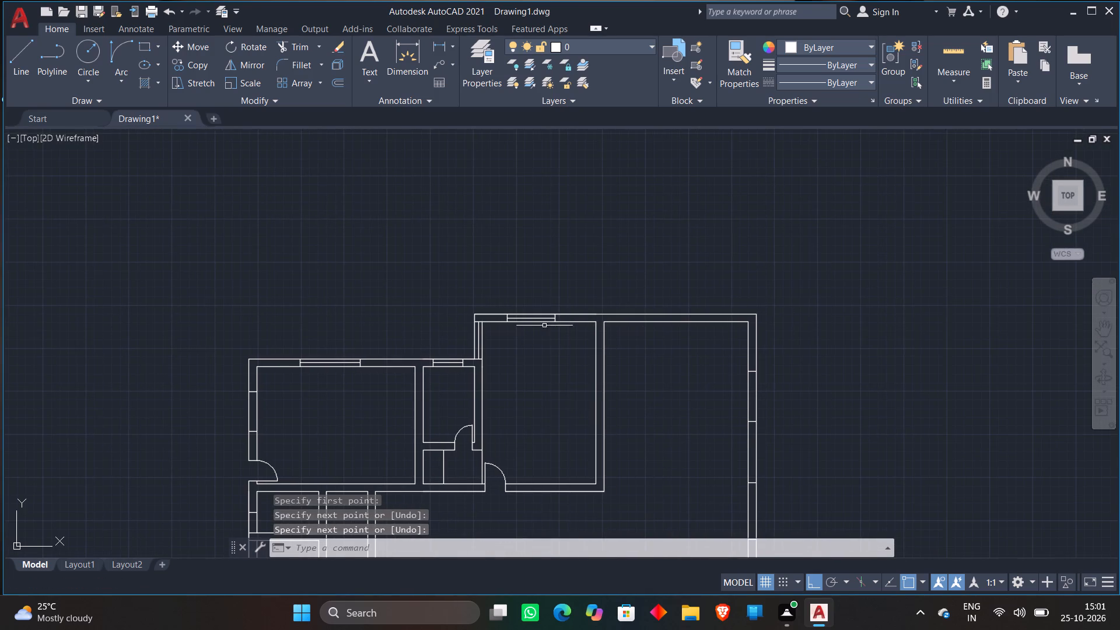
click(26, 54)
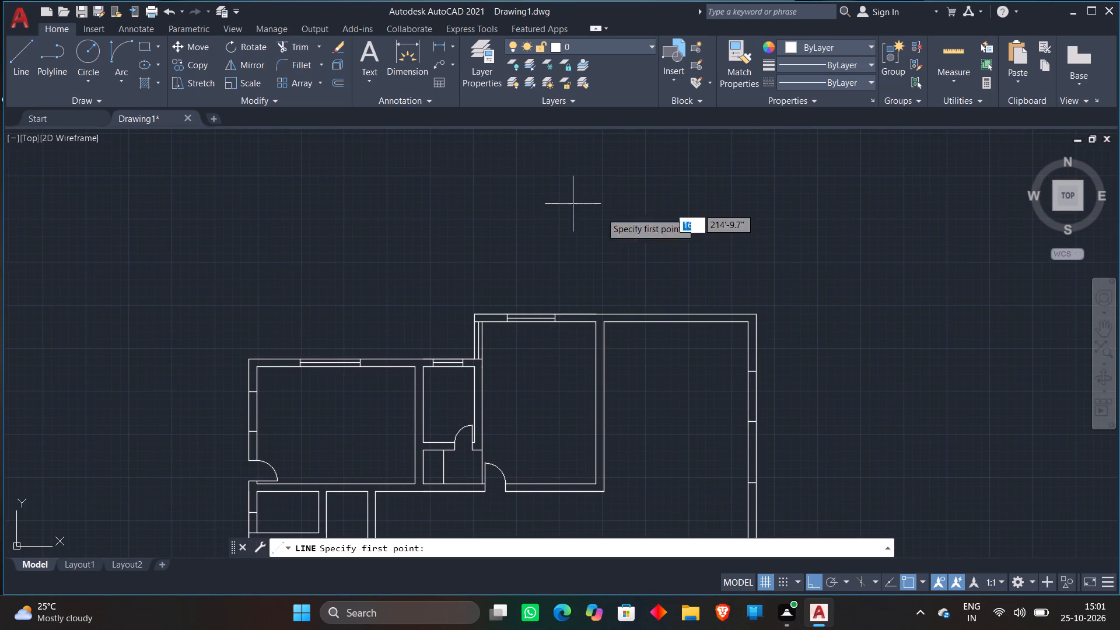
scroll(746, 285, down, 1)
middle_drag(783, 334, 658, 225)
scroll(628, 241, up, 2)
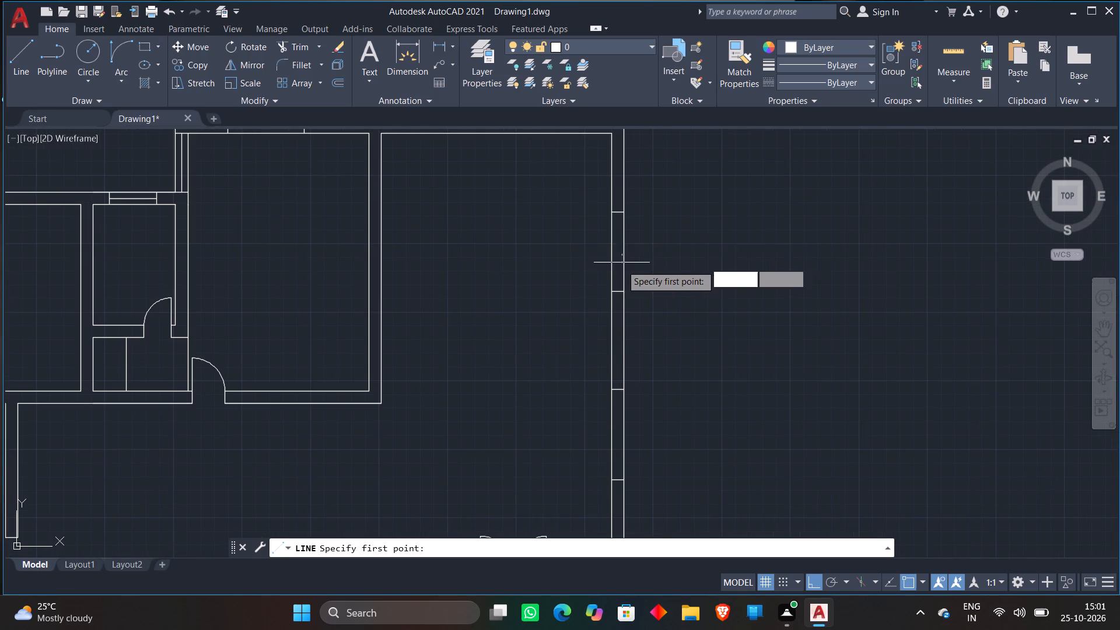
scroll(617, 213, up, 2)
click(617, 213)
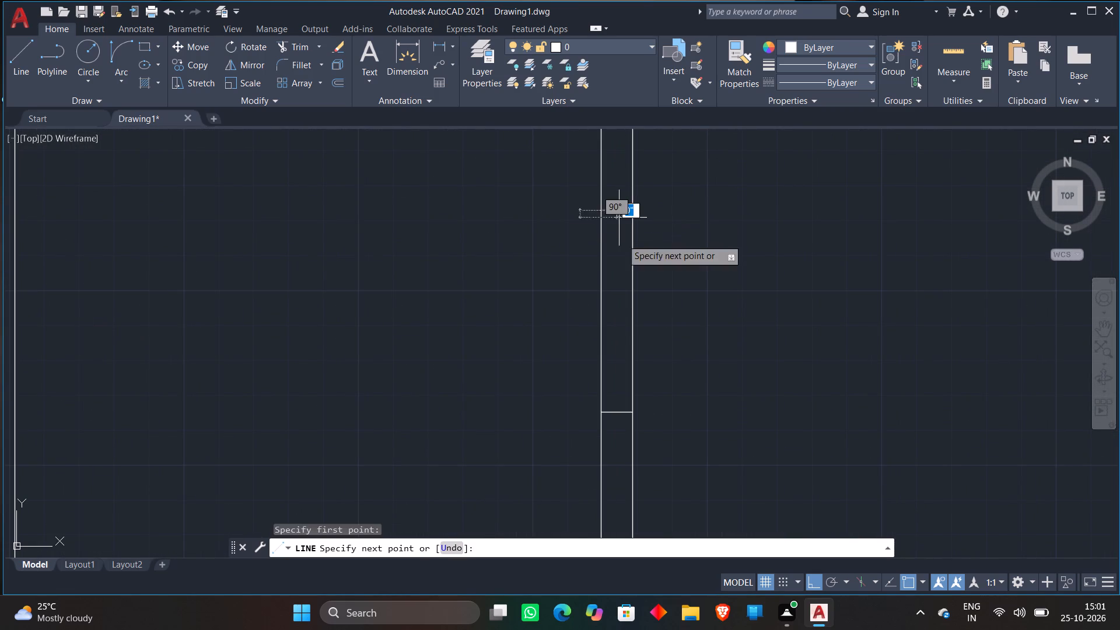
click(621, 409)
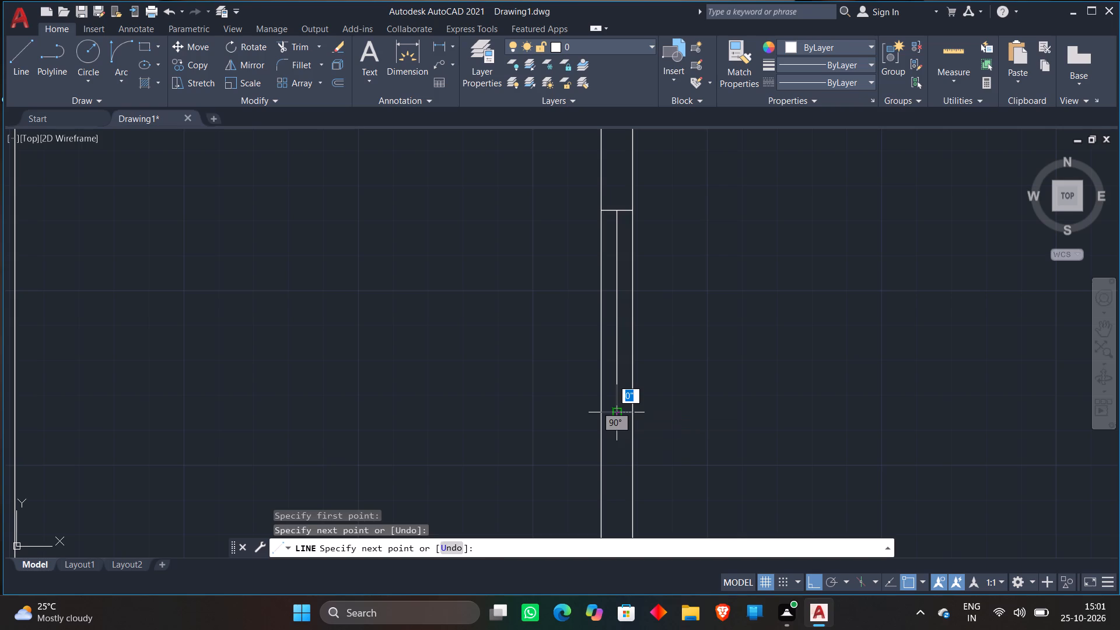
key(space)
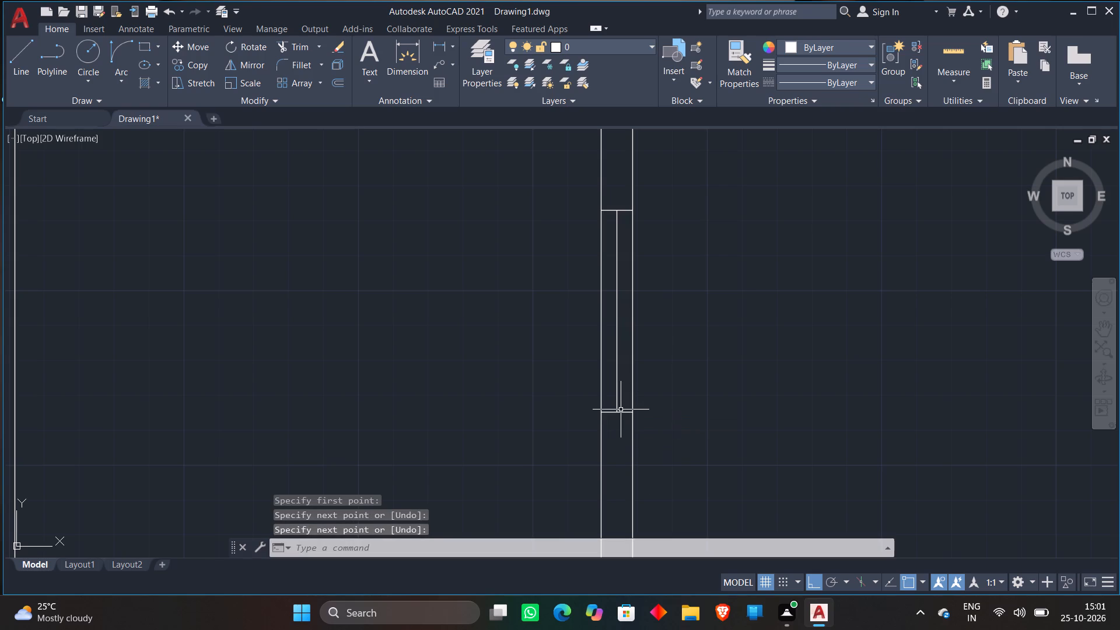
Draw a vertical window line between the end-line midpoints of the lower opening in the large room's right outer wall.
scroll(633, 415, down, 3)
scroll(705, 396, down, 1)
middle_drag(705, 396, 684, 353)
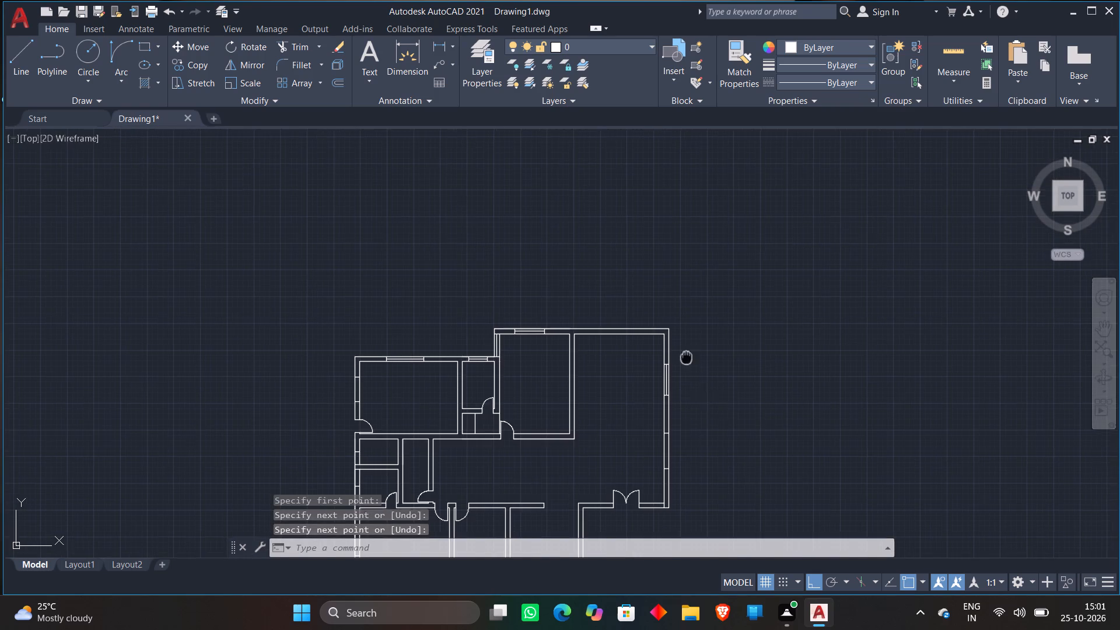
middle_drag(684, 353, 679, 342)
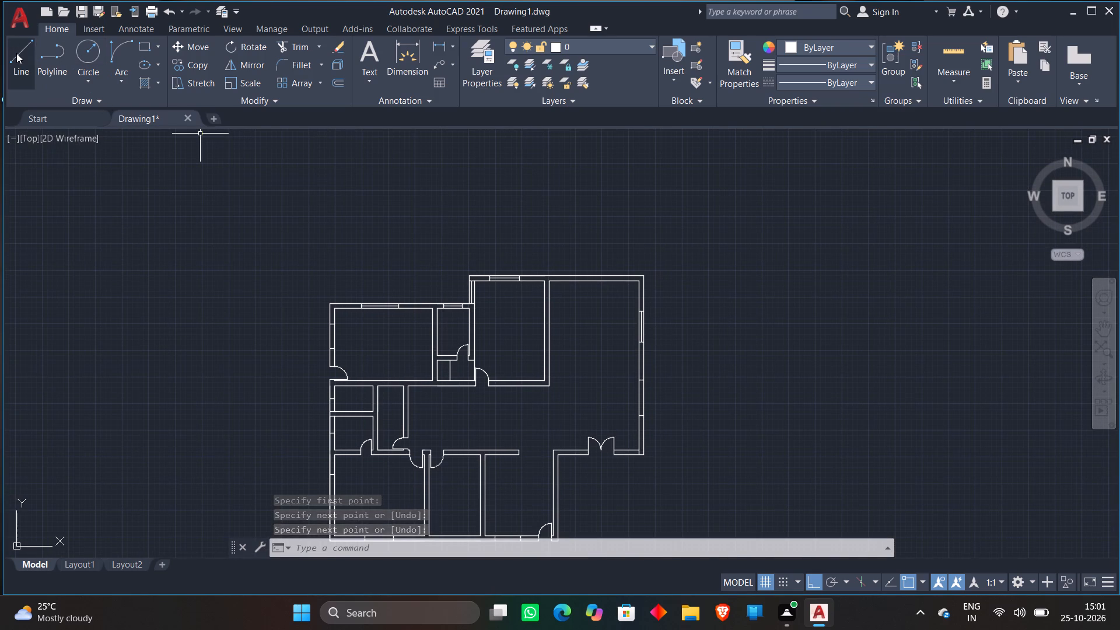
click(16, 53)
scroll(667, 408, up, 3)
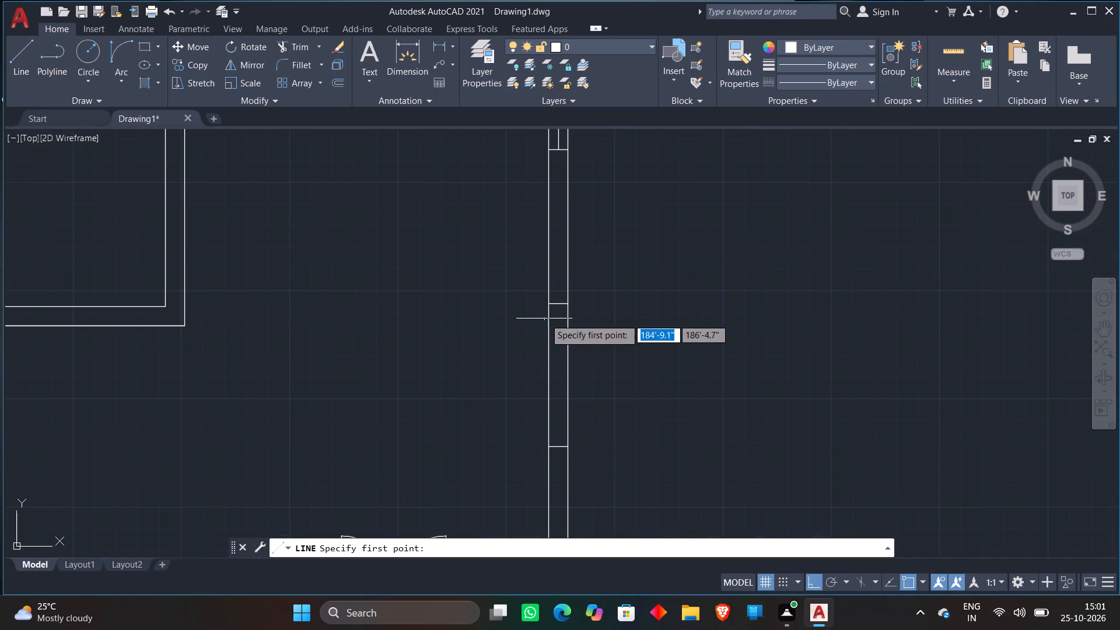
click(558, 306)
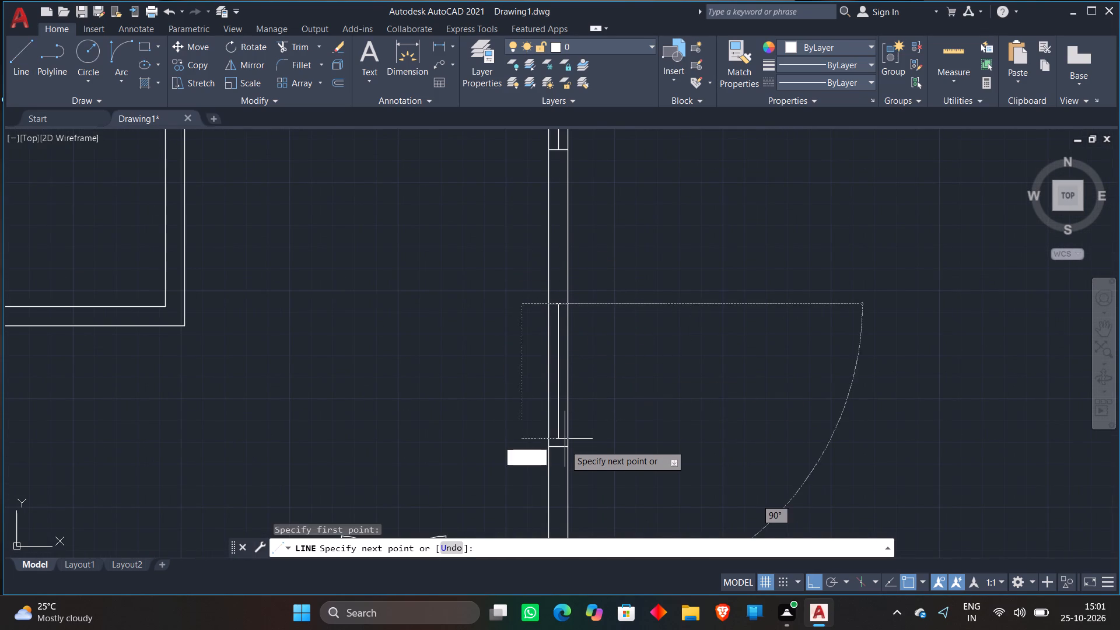
scroll(565, 444, up, 4)
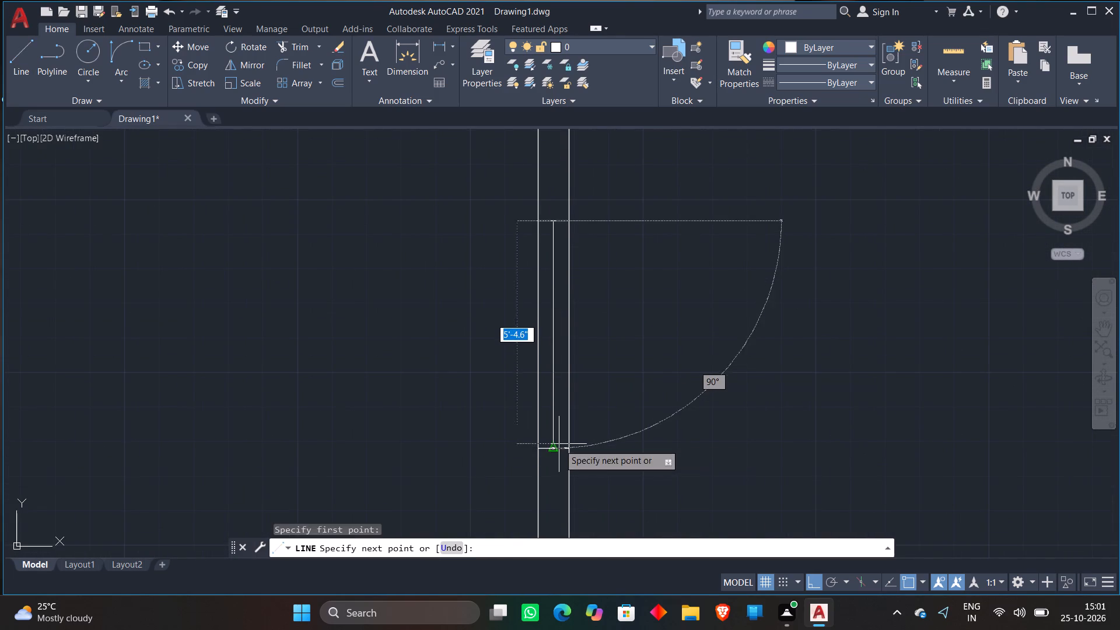
click(556, 446)
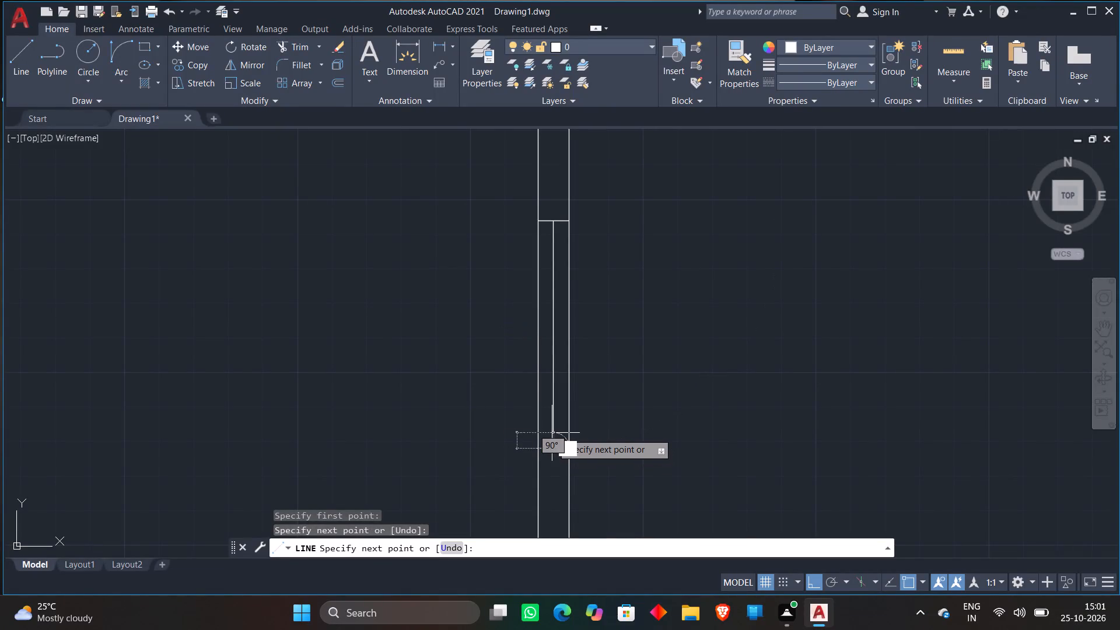
key(space)
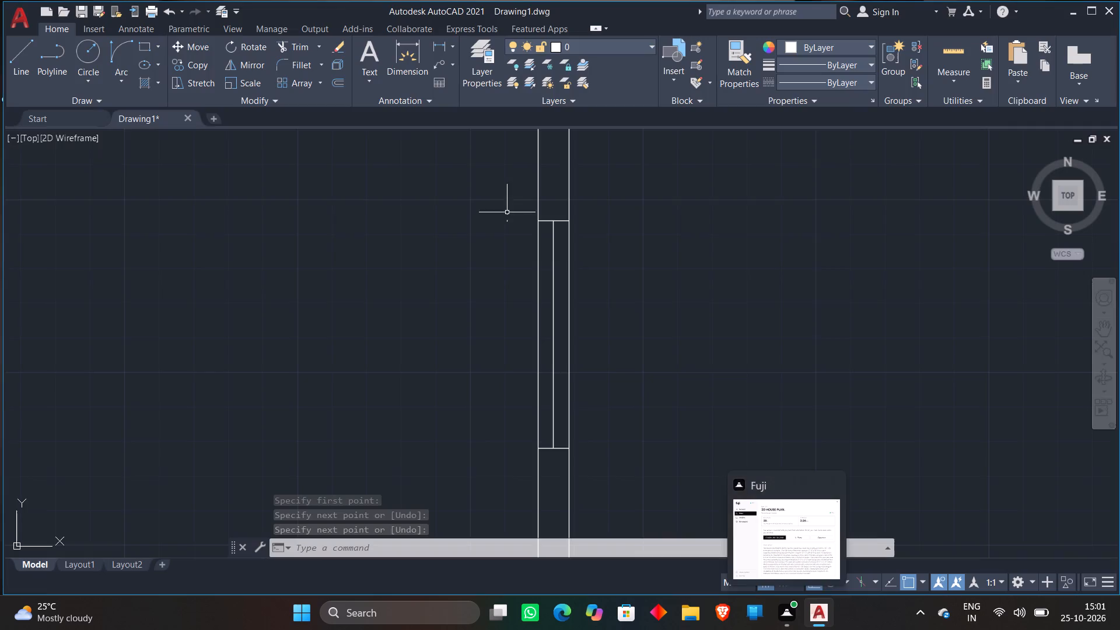
Draw a horizontal centre line in the bottom wall from the right outer wall's inner face leftward past the double door's right jamb.
scroll(459, 222, down, 6)
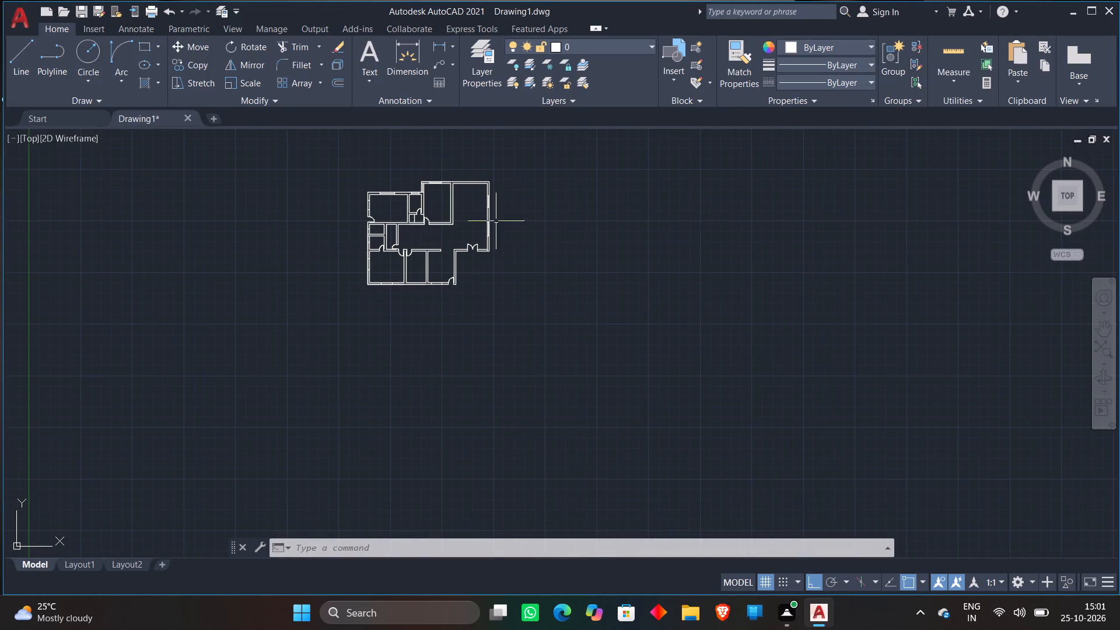
scroll(470, 192, up, 3)
middle_drag(470, 206, 575, 183)
click(33, 51)
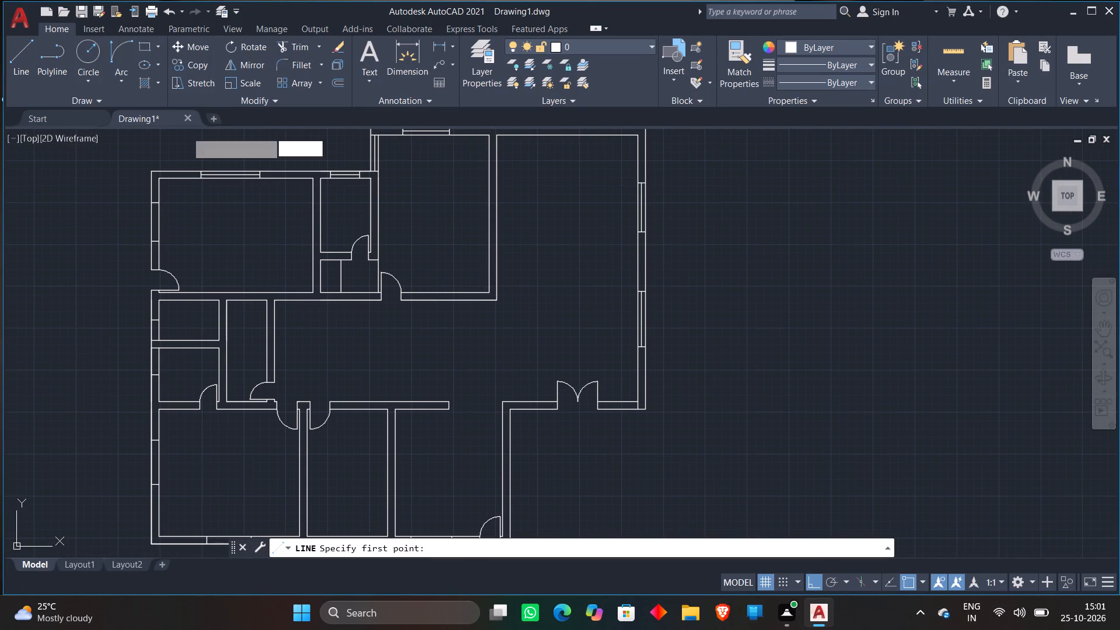
scroll(635, 418, up, 3)
click(640, 372)
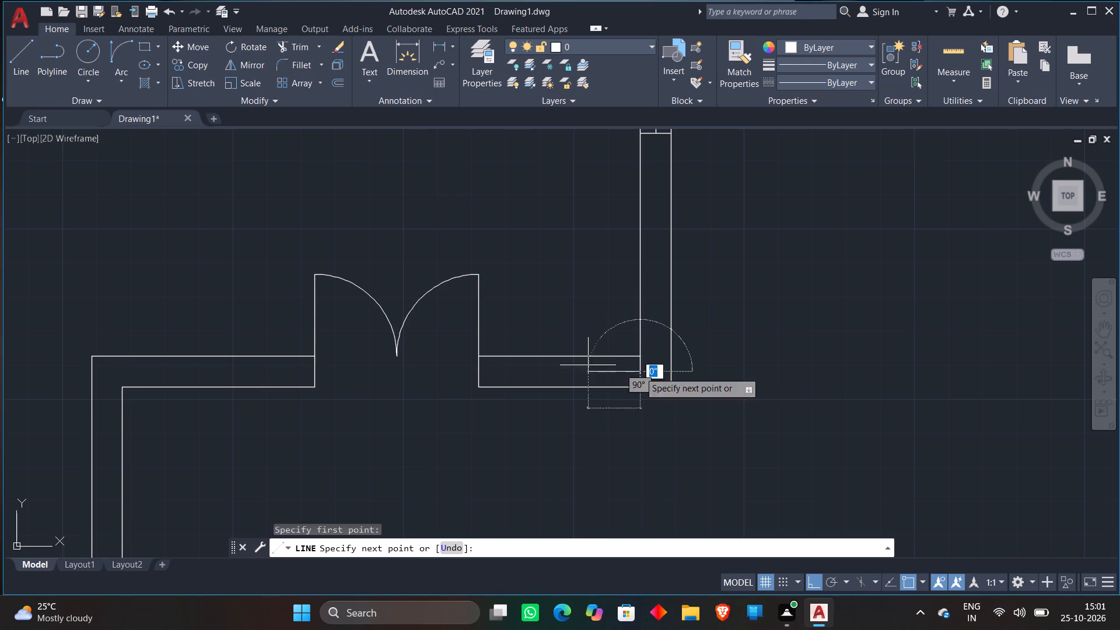
scroll(480, 355, up, 3)
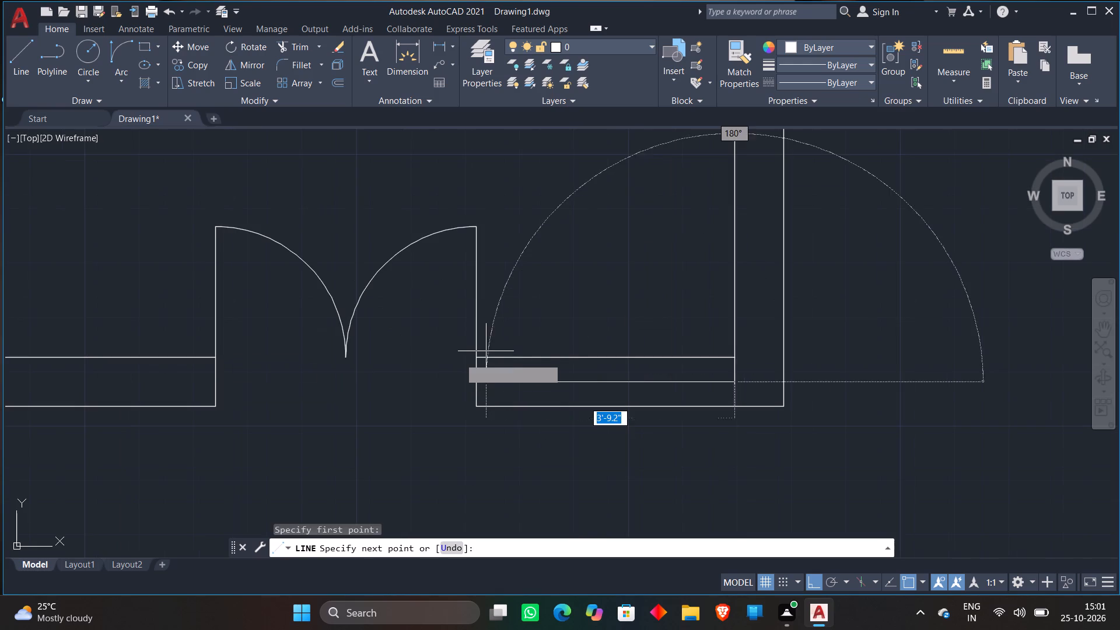
click(416, 353)
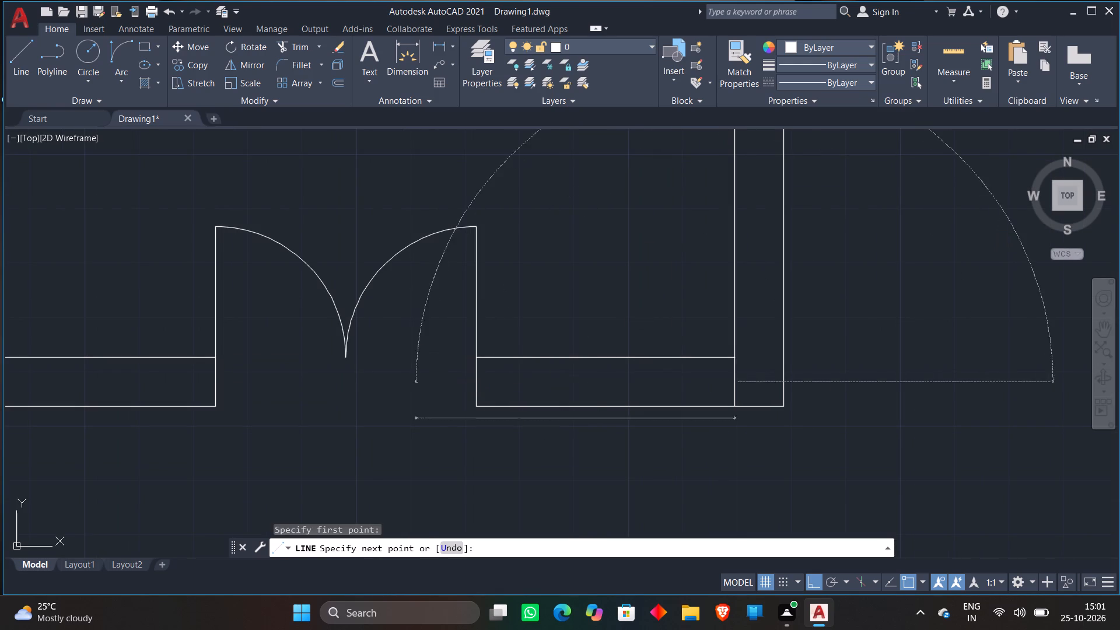
key(space)
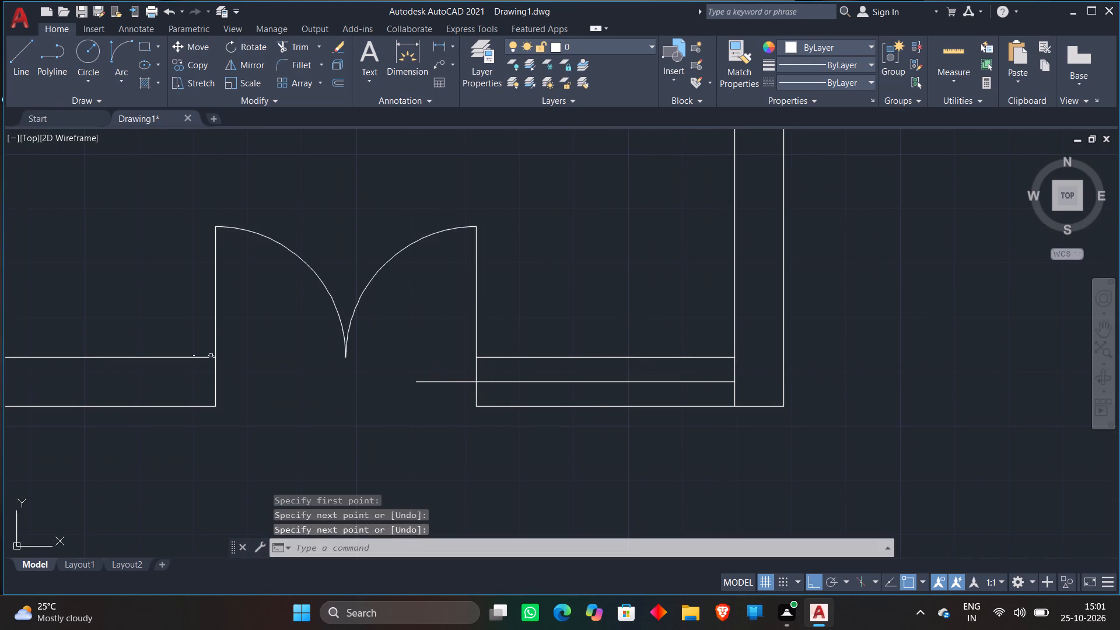
Trim the part of the new centre line that projects into the double-door opening back to the door's right jamb.
click(300, 48)
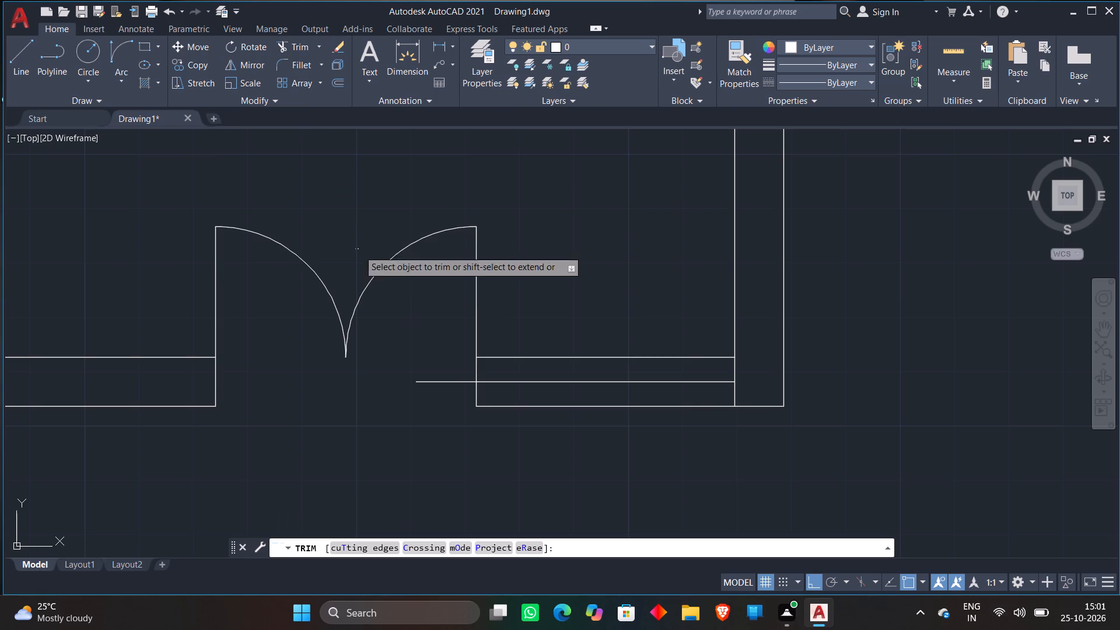
click(454, 376)
click(450, 389)
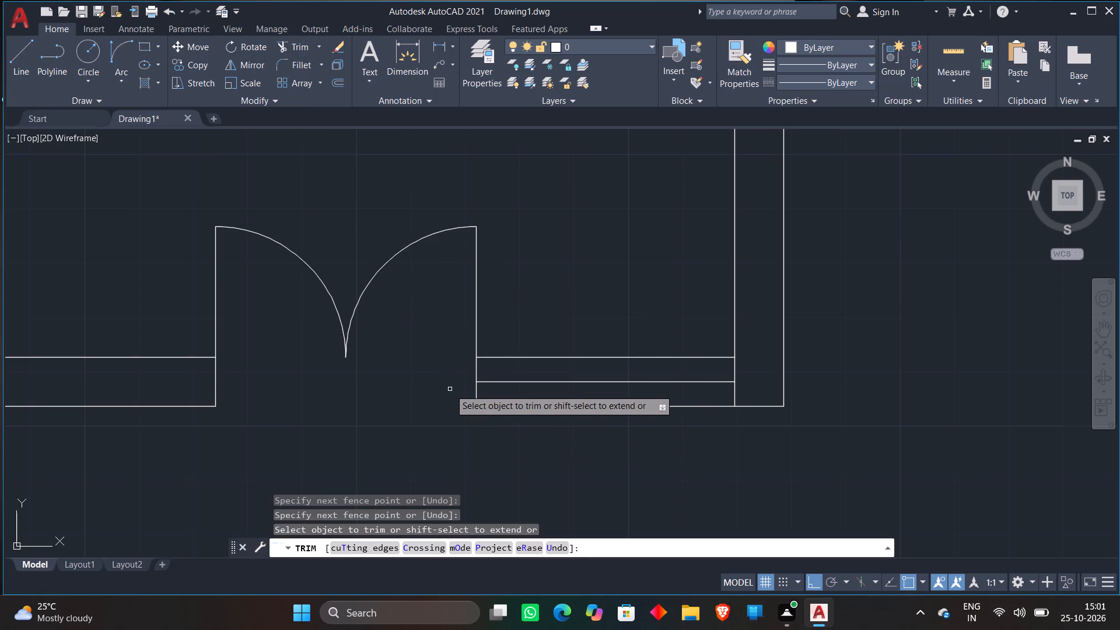
scroll(450, 389, down, 3)
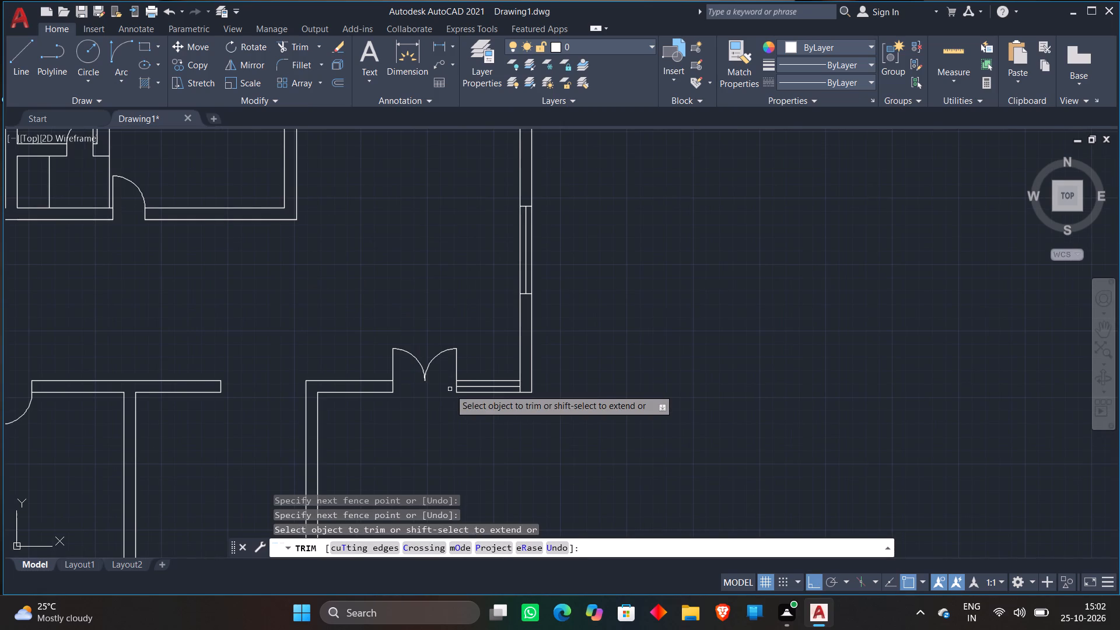
key(space)
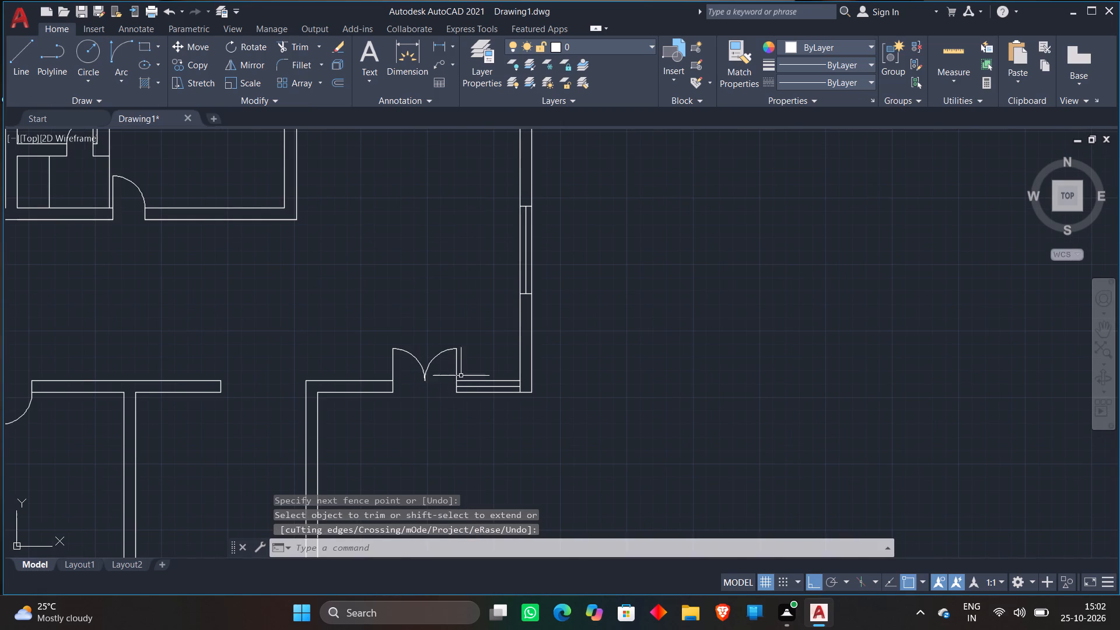
scroll(466, 363, down, 2)
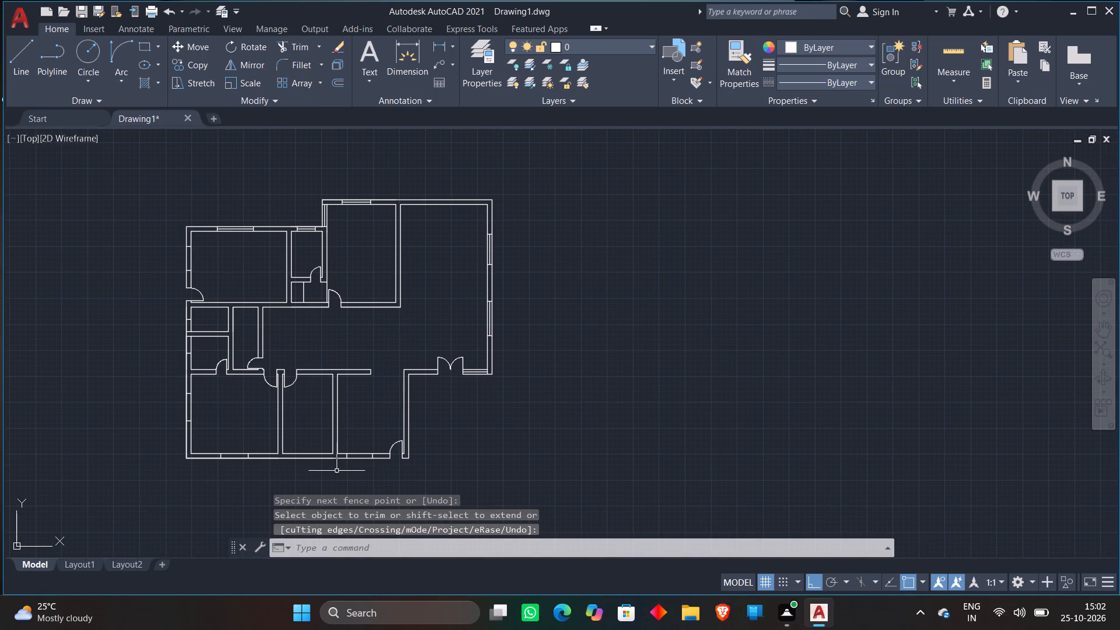
Draw a horizontal window line between the end-line midpoints of the bottom-wall opening beside the lower entrance door, about 4'-1" long.
middle_drag(336, 470, 342, 415)
scroll(376, 404, up, 2)
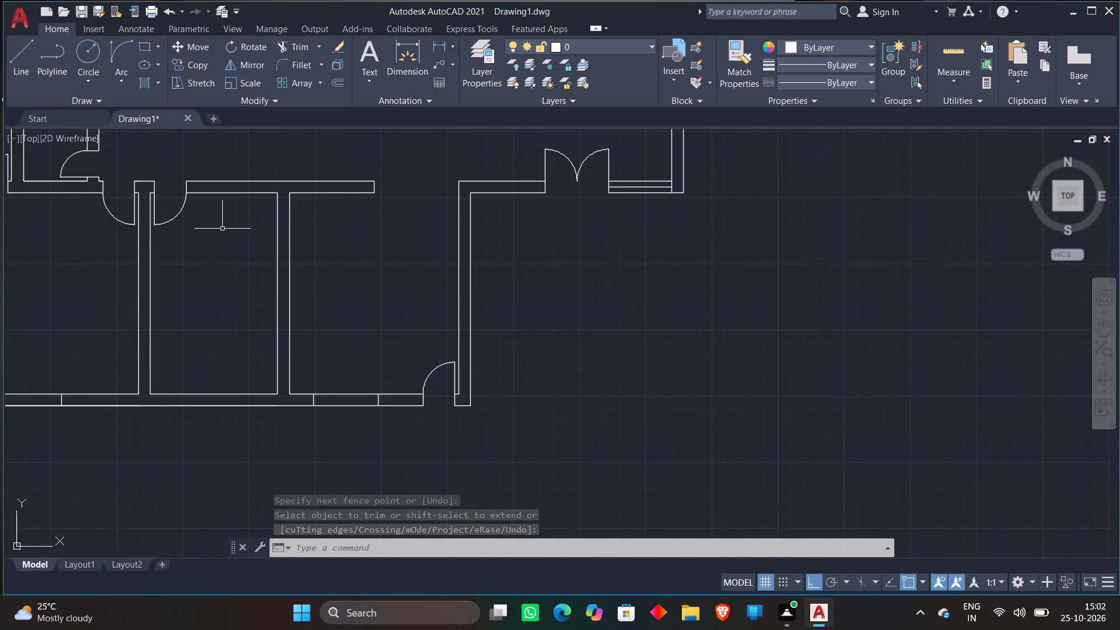
click(22, 56)
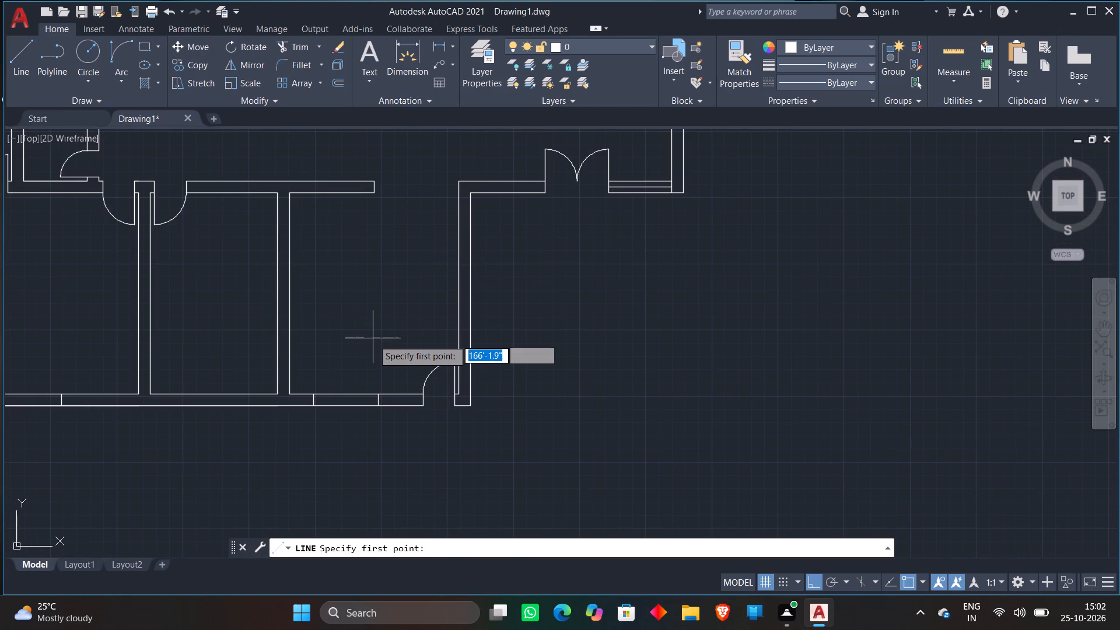
middle_drag(373, 340, 405, 292)
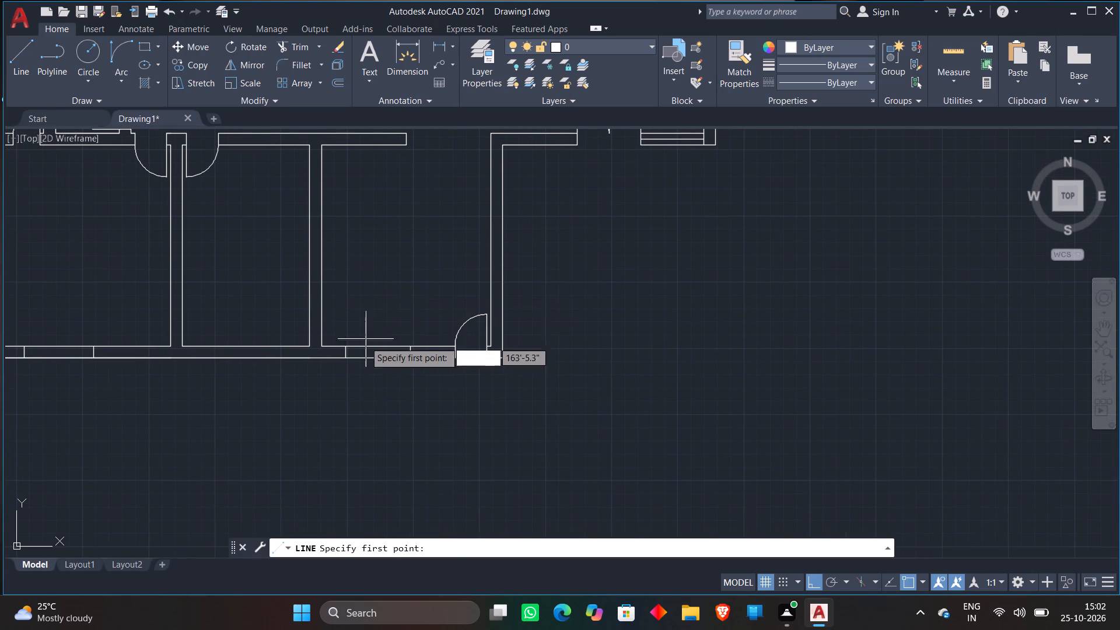
scroll(360, 357, up, 3)
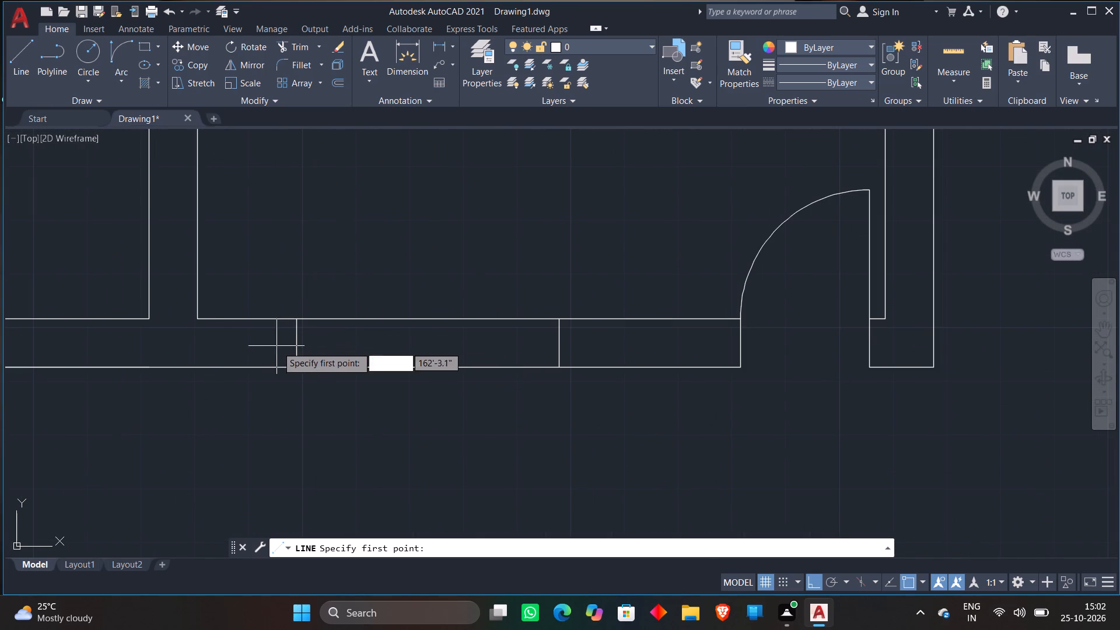
click(557, 339)
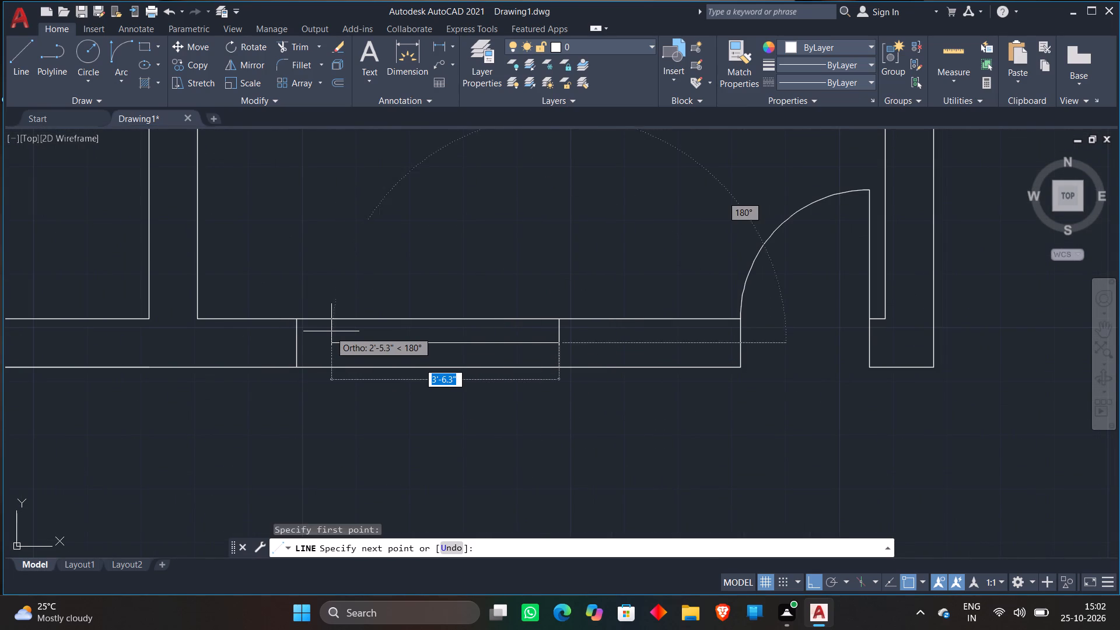
scroll(304, 331, up, 2)
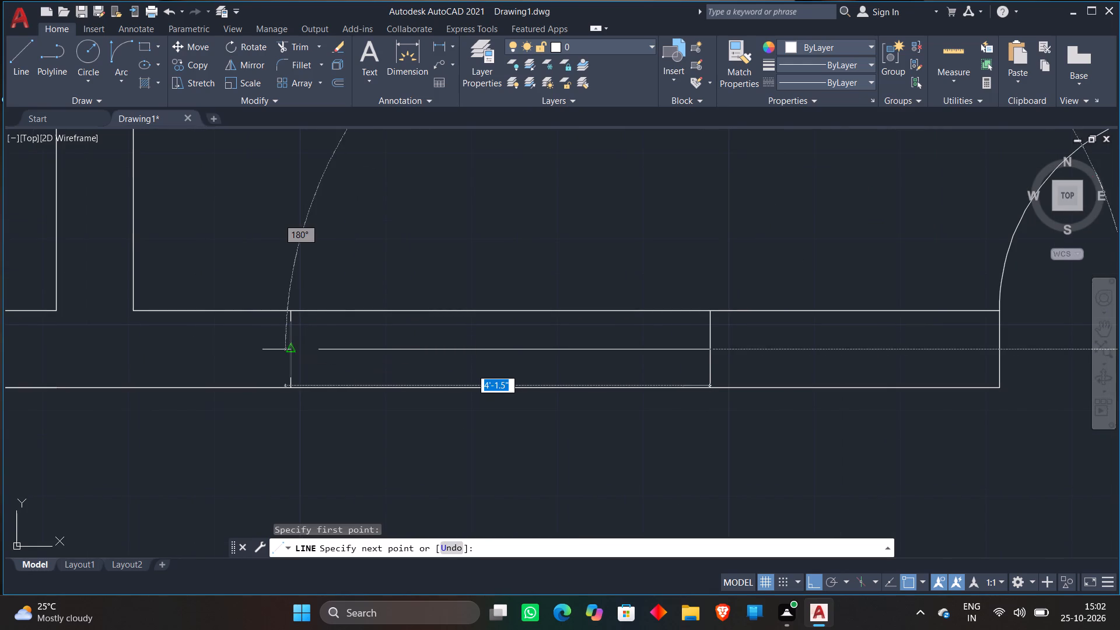
click(292, 352)
key(space)
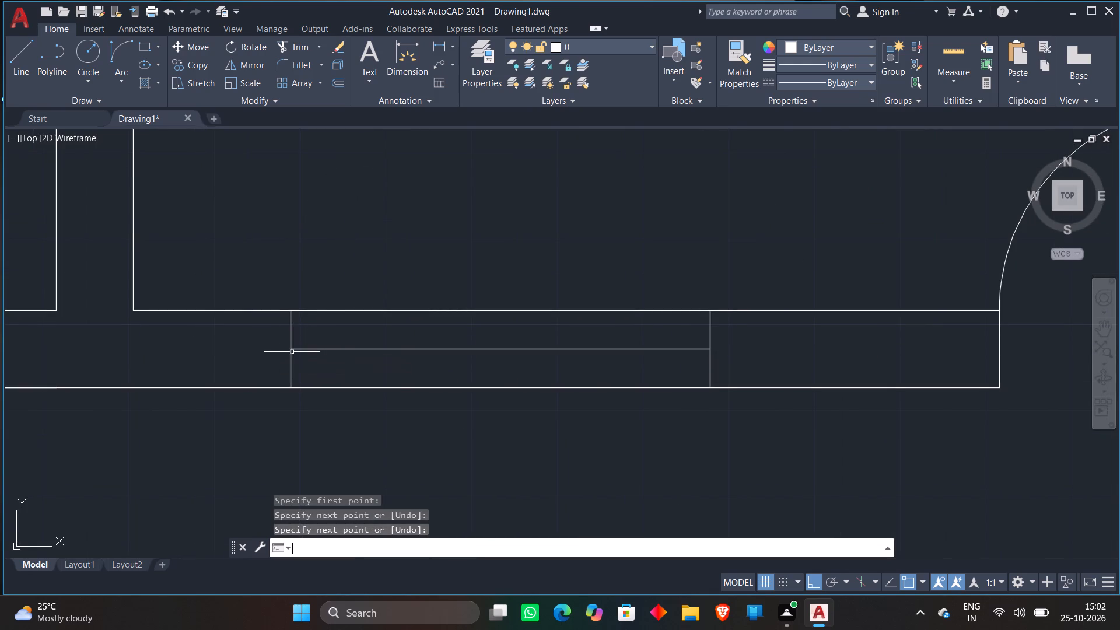
Draw a horizontal window line about 4'-5" long between the end-line midpoints of the bottom-left room's bottom-wall opening.
scroll(387, 292, down, 3)
scroll(366, 249, down, 3)
middle_drag(313, 242, 435, 296)
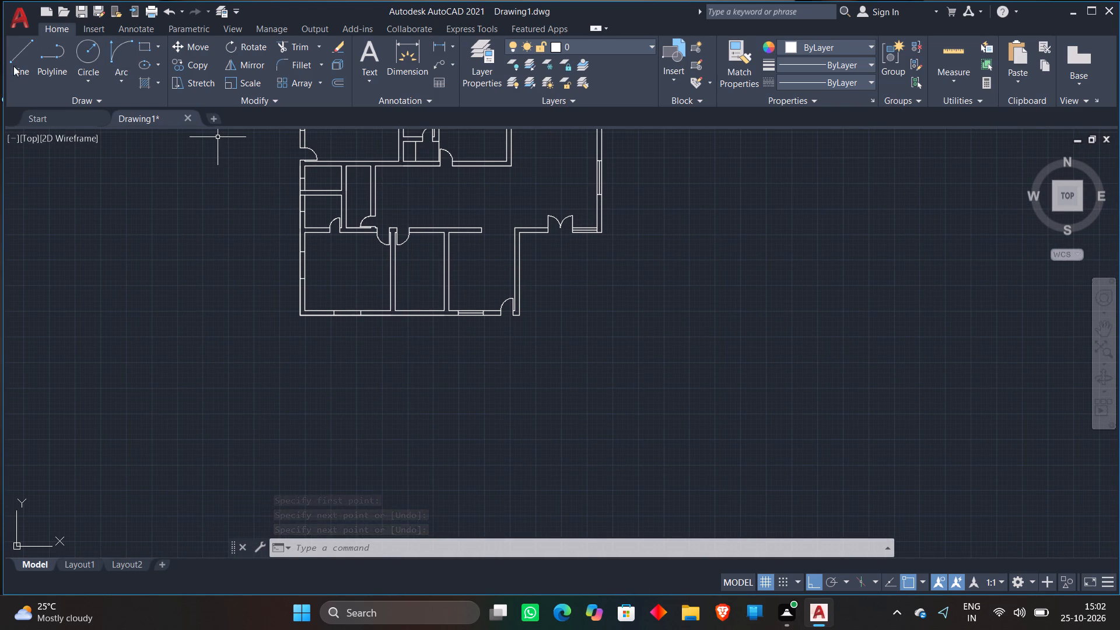
click(21, 62)
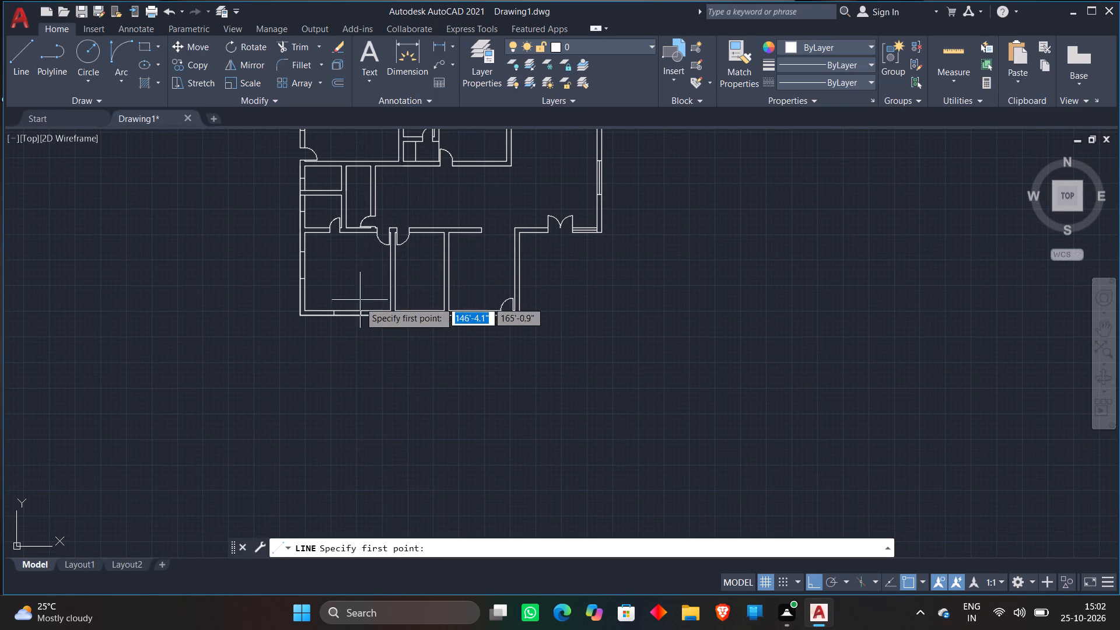
scroll(352, 331, up, 5)
middle_drag(255, 256, 224, 461)
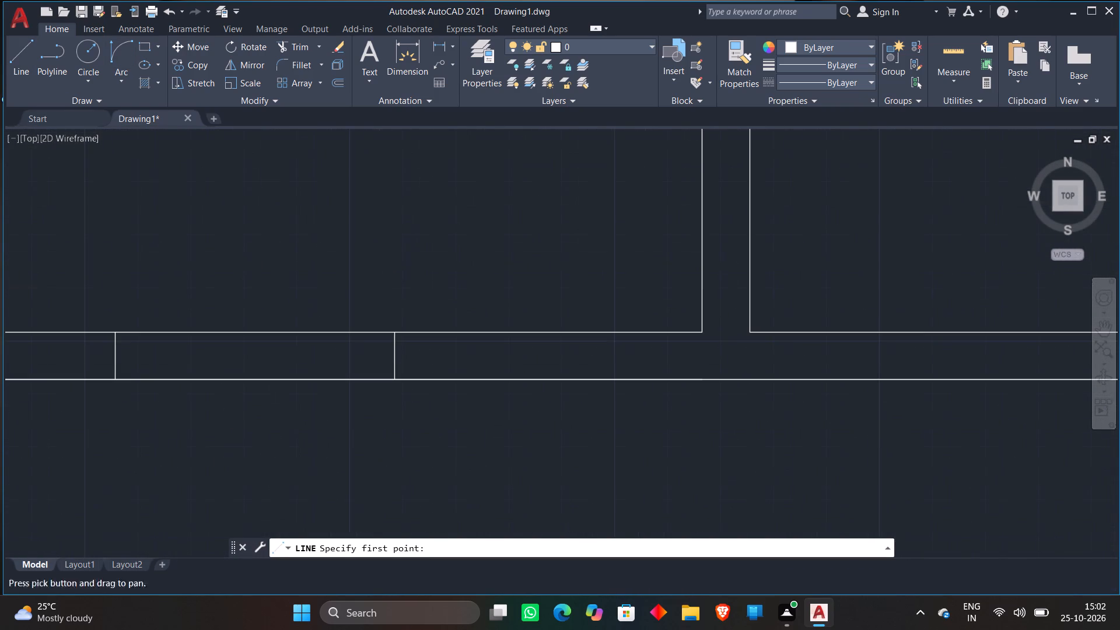
click(117, 354)
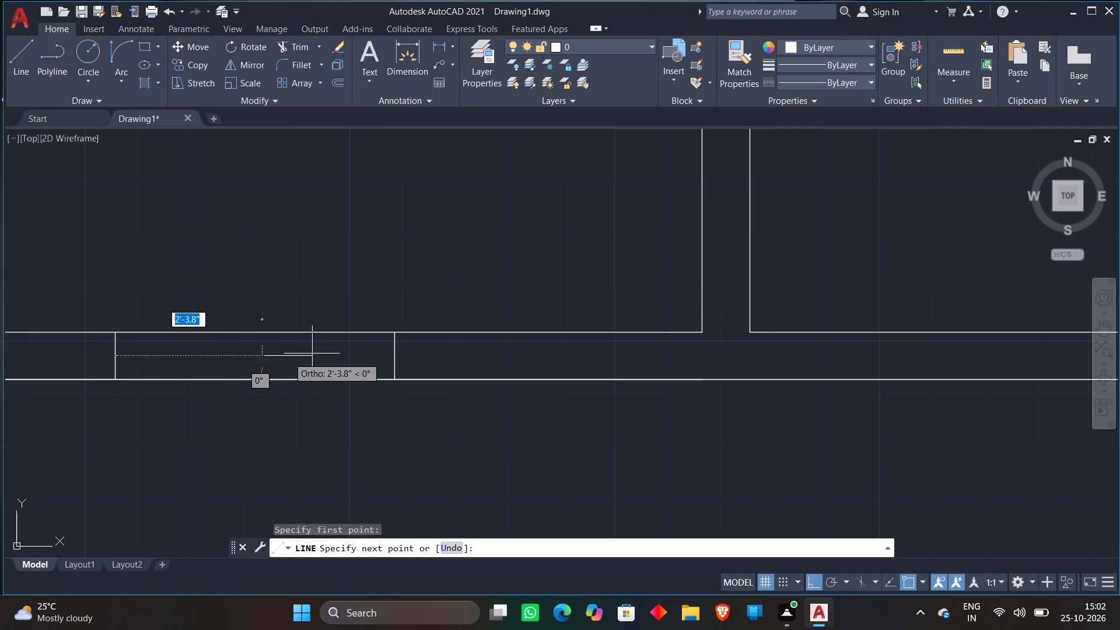
click(391, 358)
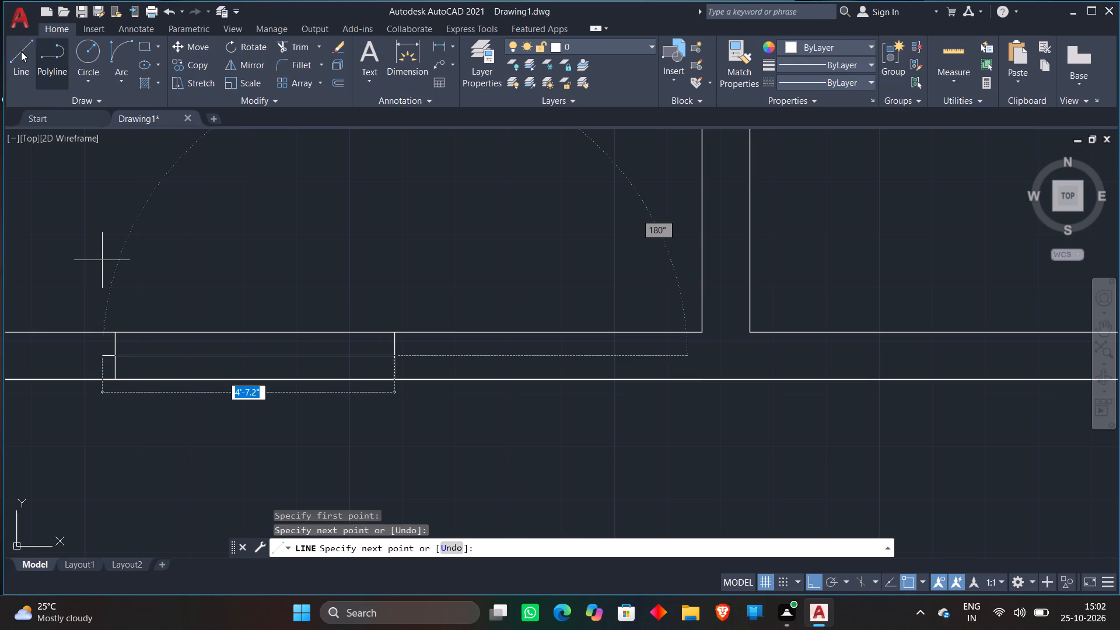
Draw a vertical window line between the end-line midpoints of the opening in the bottom-left room's left outer wall.
click(21, 52)
scroll(155, 210, down, 2)
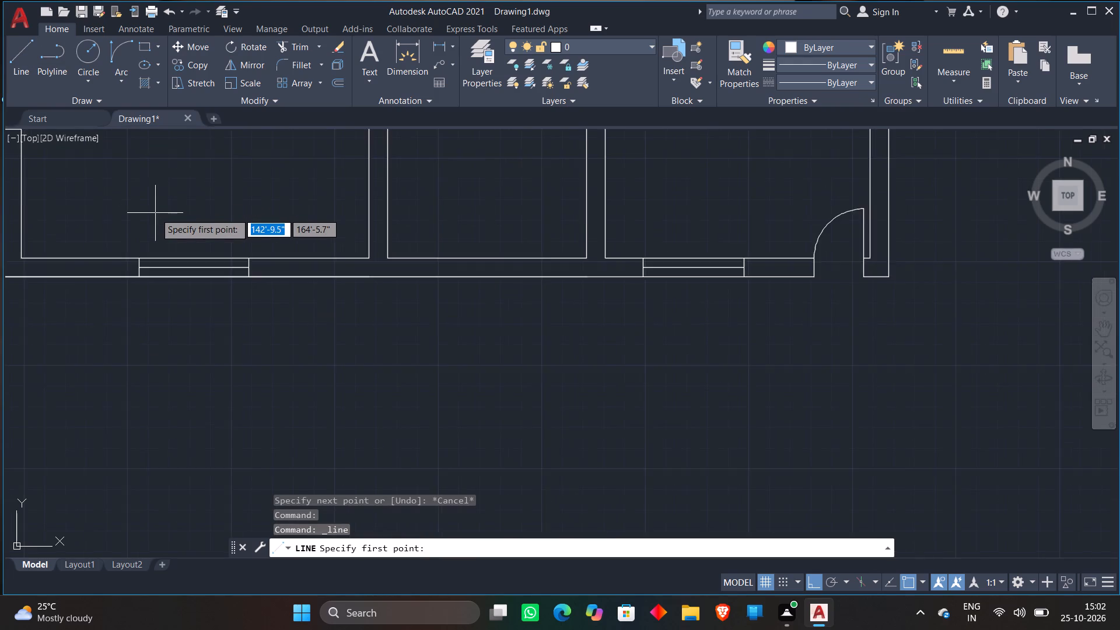
scroll(155, 213, down, 1)
middle_drag(153, 212, 271, 297)
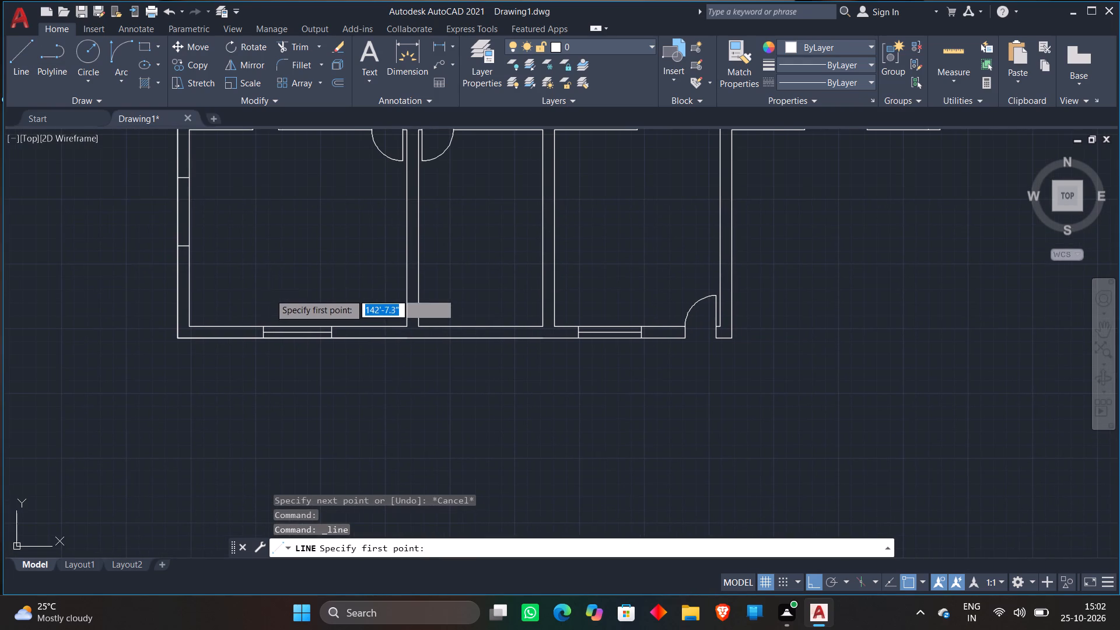
scroll(182, 187, up, 2)
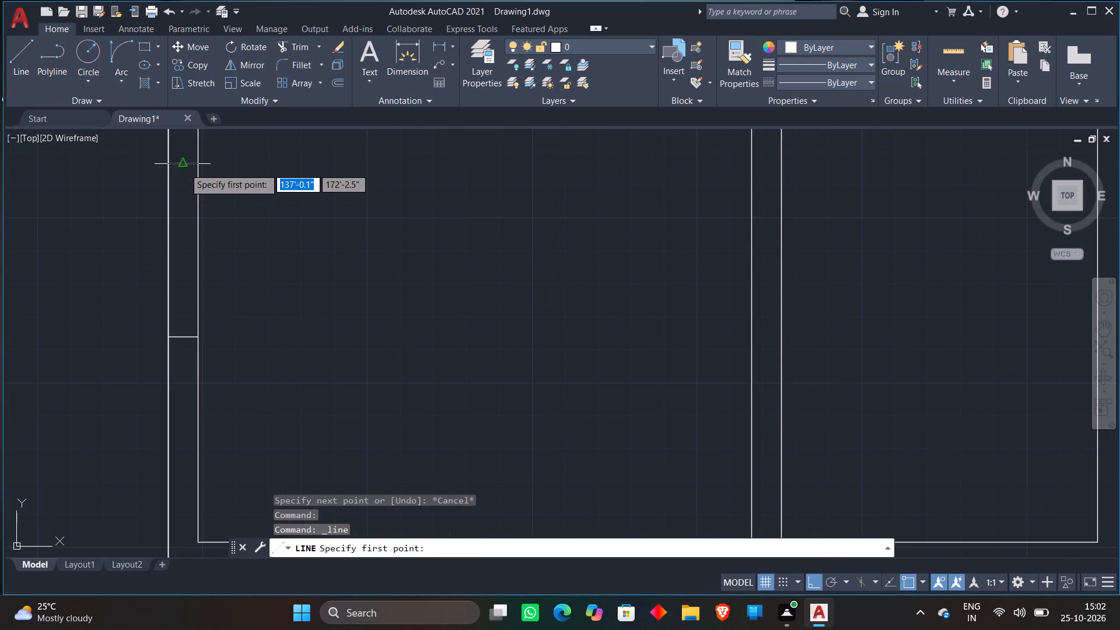
click(184, 168)
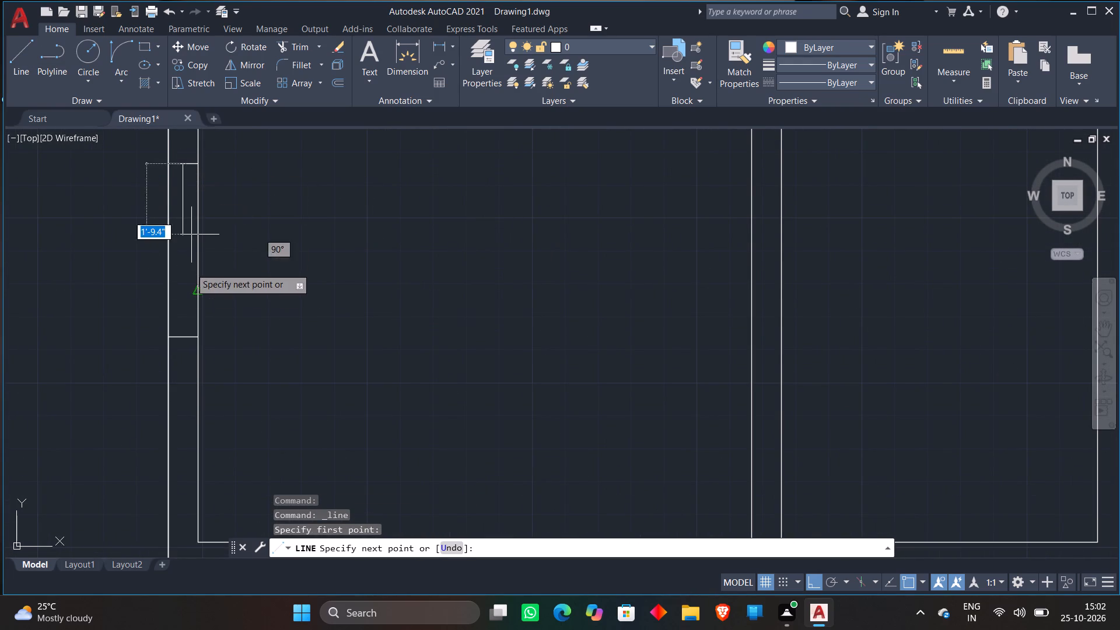
click(188, 338)
Draw a vertical line about 11.5" long upward from the window end-line midpoint in the lower small room's left outer wall.
click(27, 62)
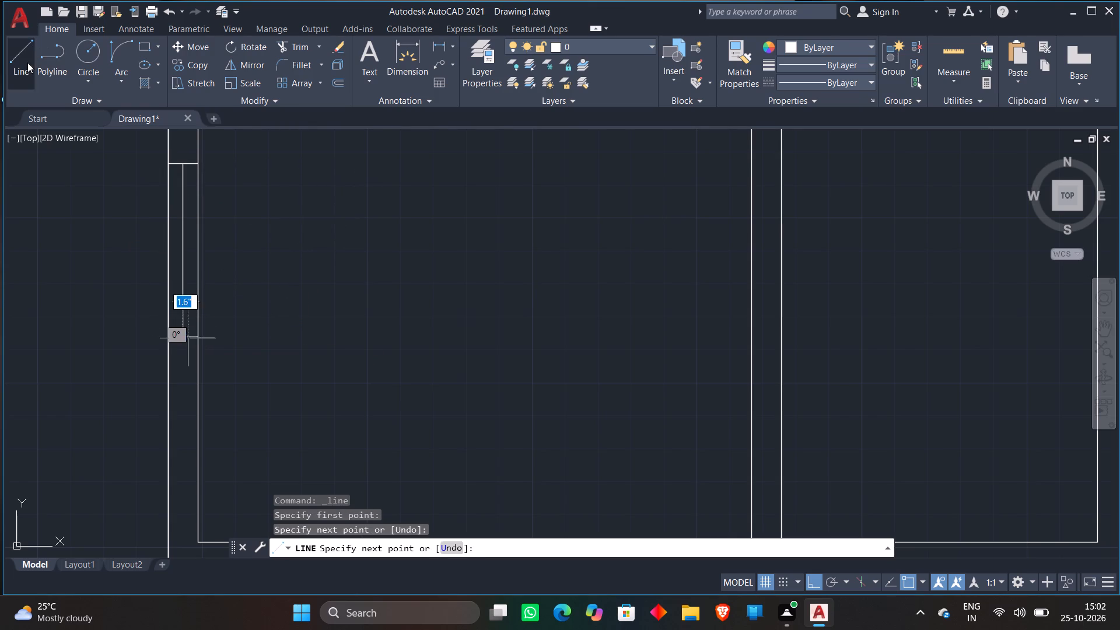
scroll(182, 247, down, 3)
middle_drag(217, 236, 219, 366)
scroll(189, 285, up, 3)
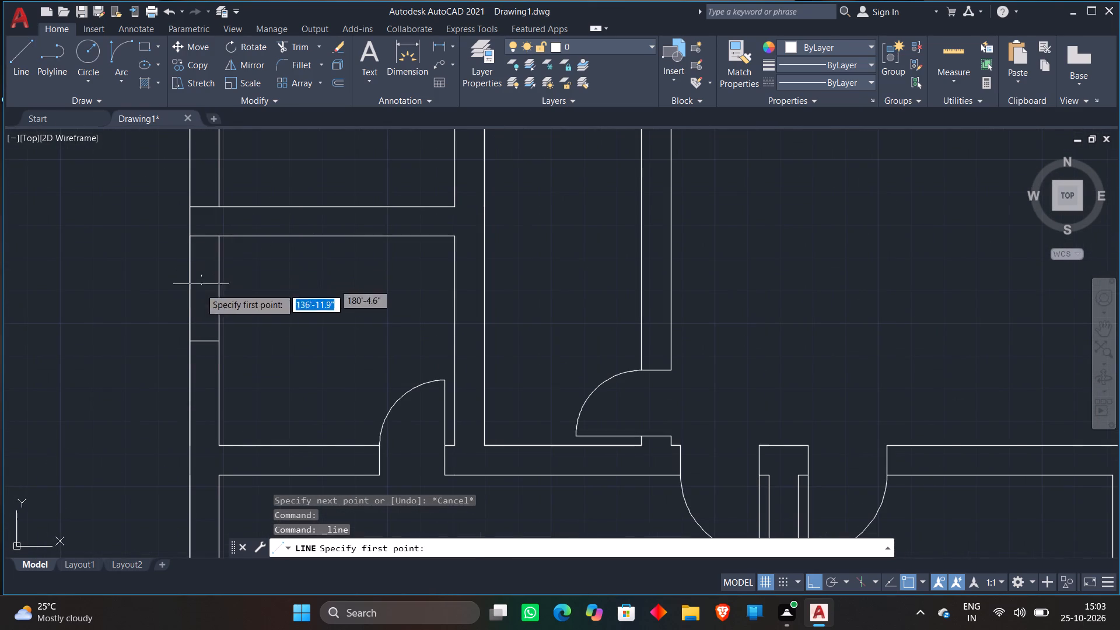
click(203, 339)
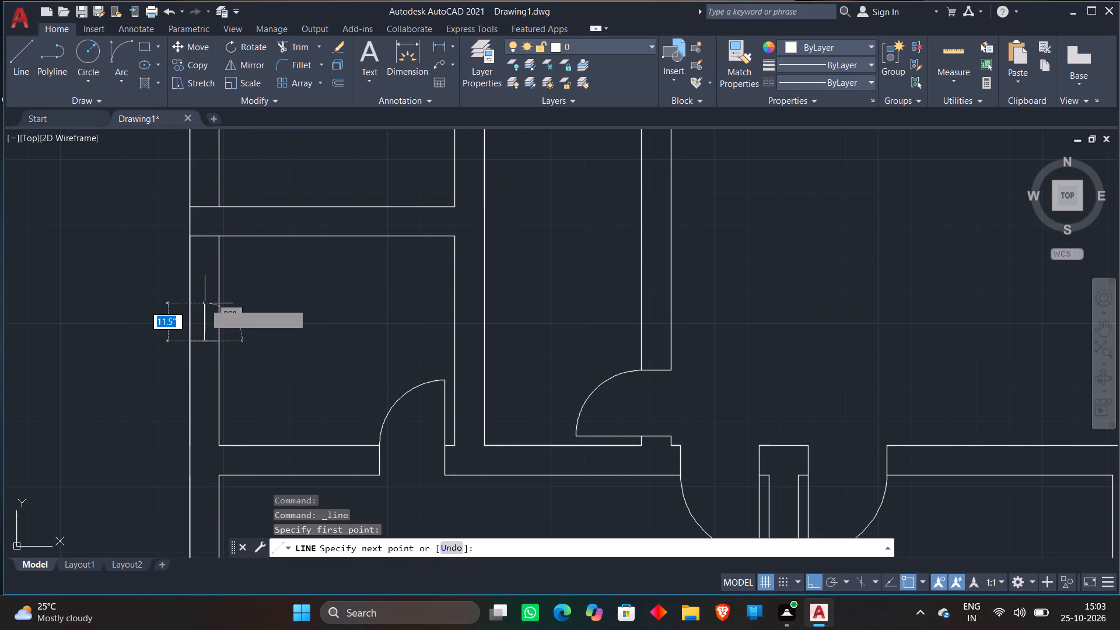
click(205, 303)
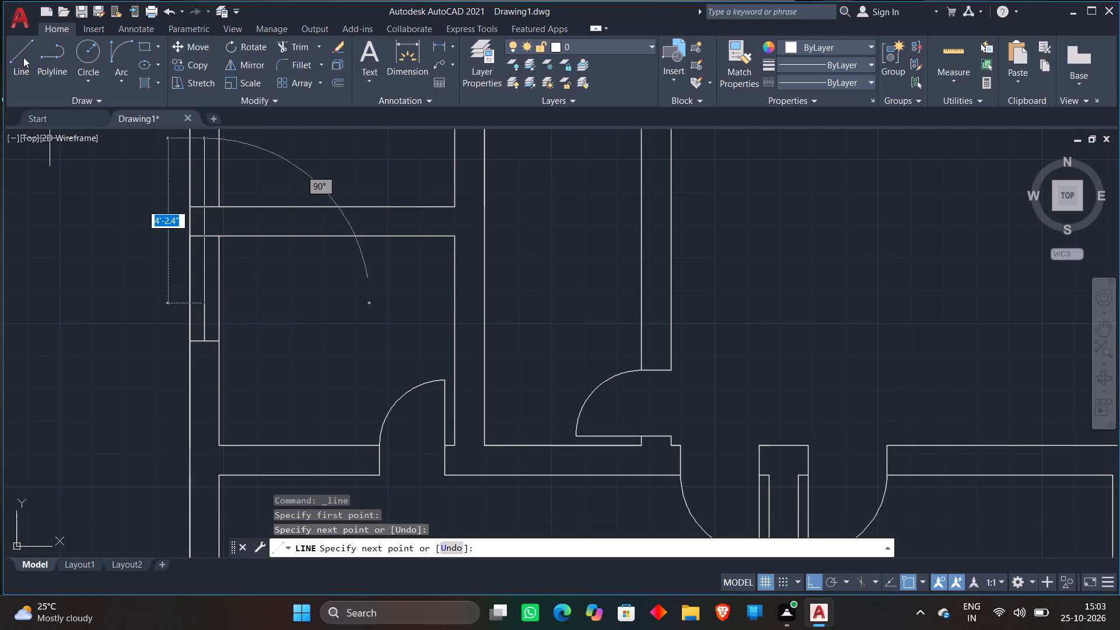
Draw a vertical line about 8.7" long downward from the window end-line midpoint in the upper small room's left outer wall.
click(24, 58)
scroll(84, 190, down, 1)
middle_drag(87, 193, 100, 286)
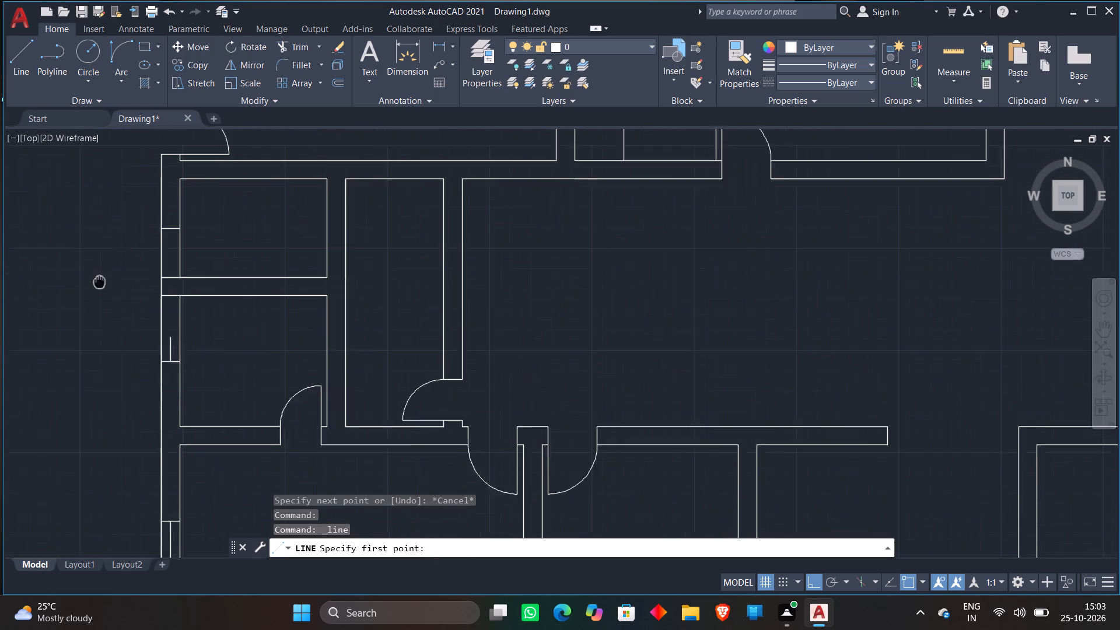
middle_drag(100, 286, 101, 302)
scroll(167, 262, up, 1)
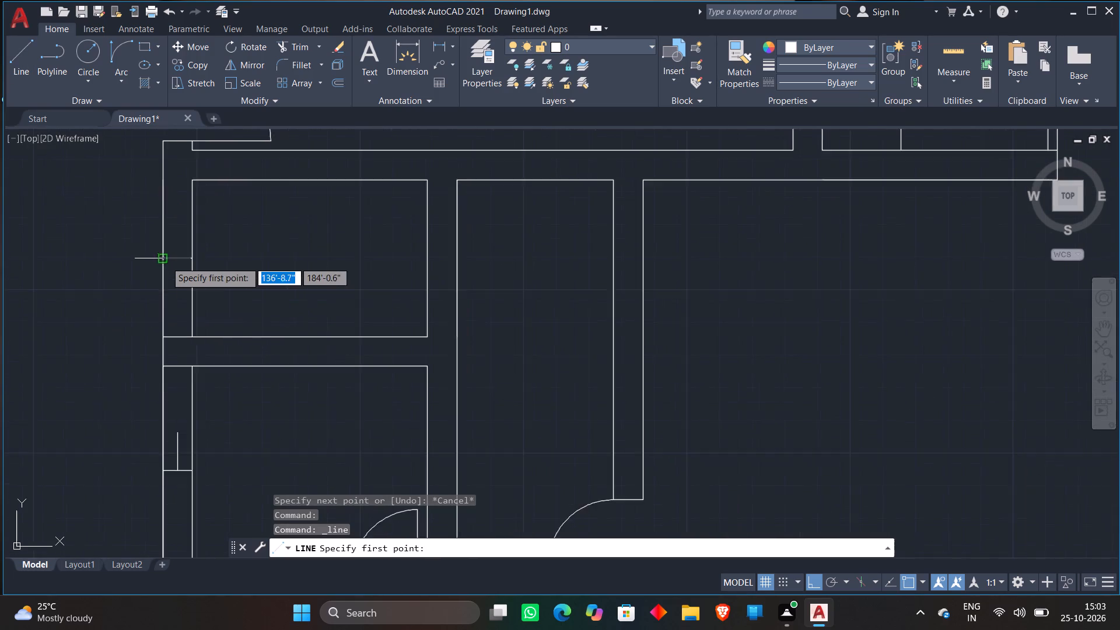
scroll(166, 261, up, 2)
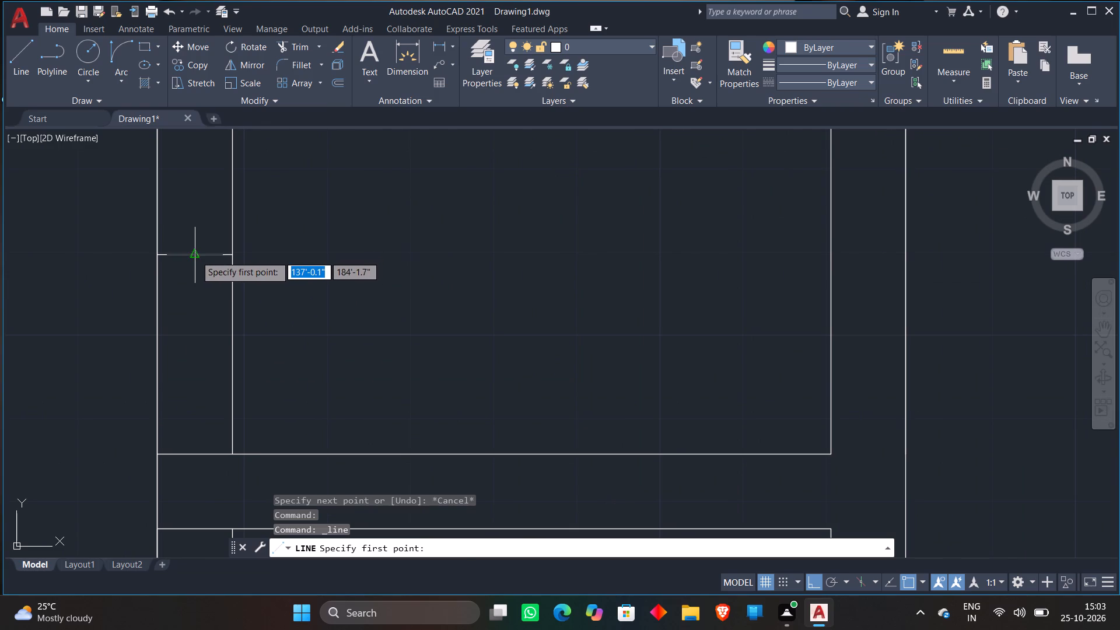
click(195, 256)
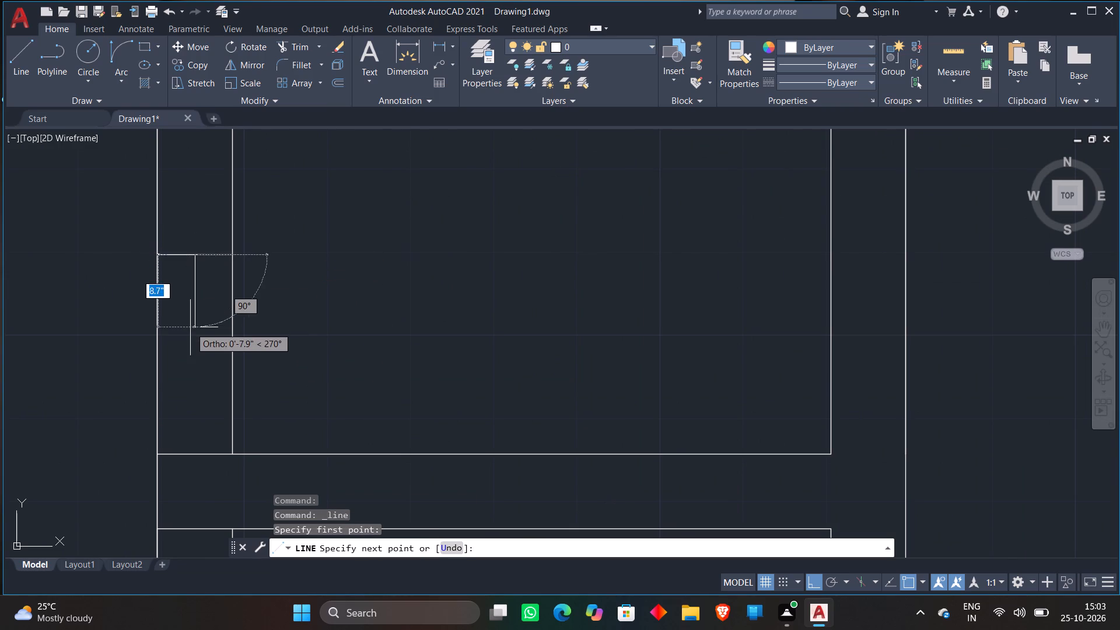
click(190, 327)
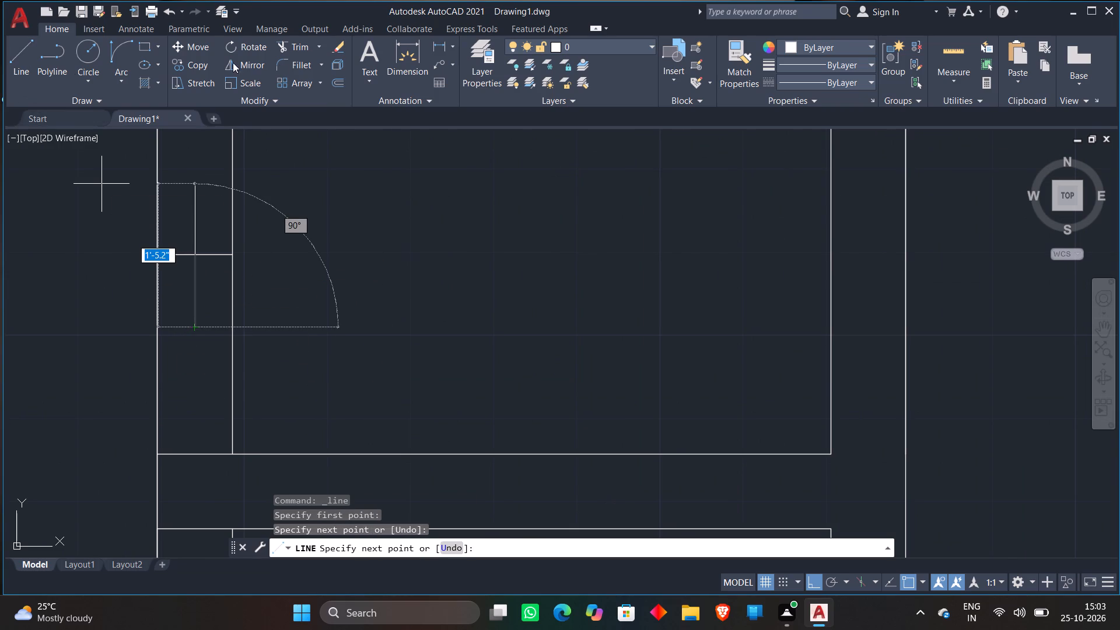
Extend the two short window centre lines in the small rooms' left outer wall to the faces of the partition between the rooms.
click(318, 47)
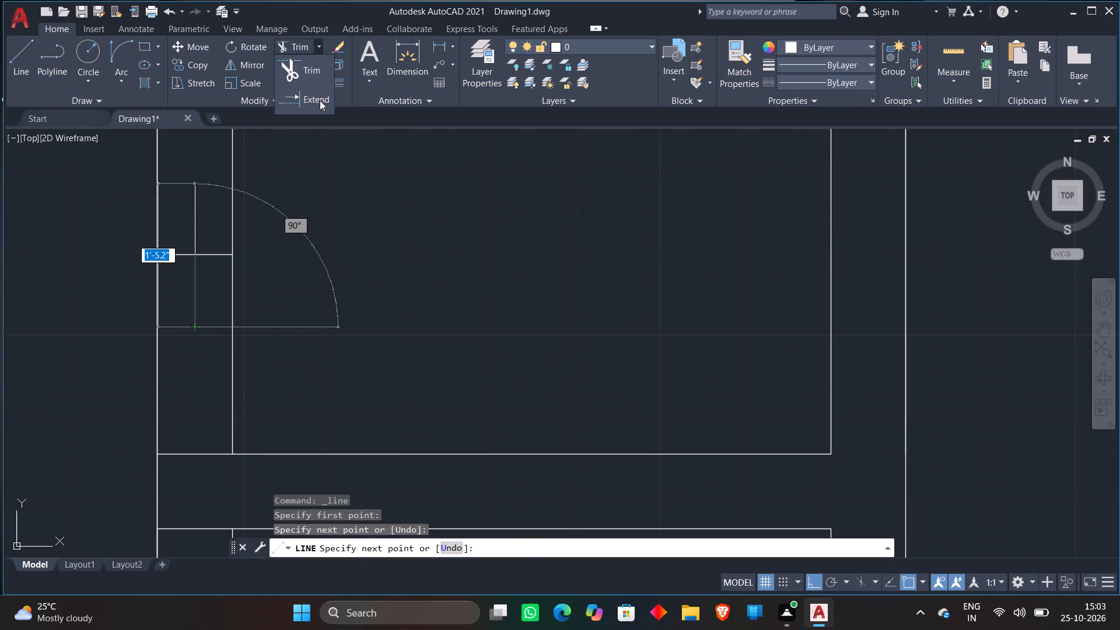
click(320, 101)
click(197, 300)
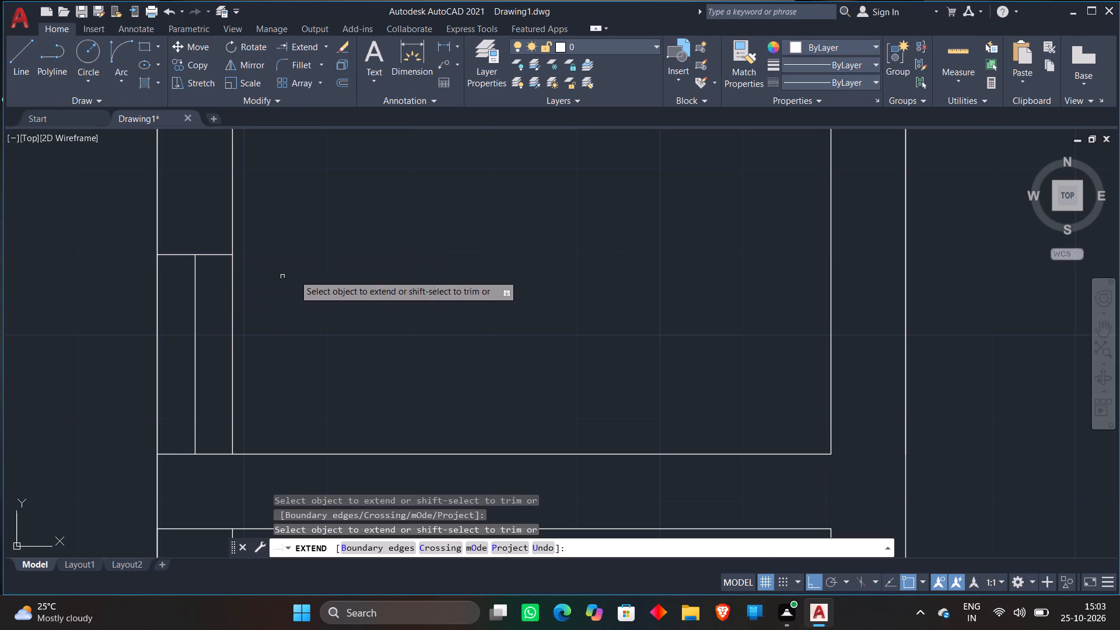
scroll(338, 268, down, 2)
middle_drag(330, 314, 328, 243)
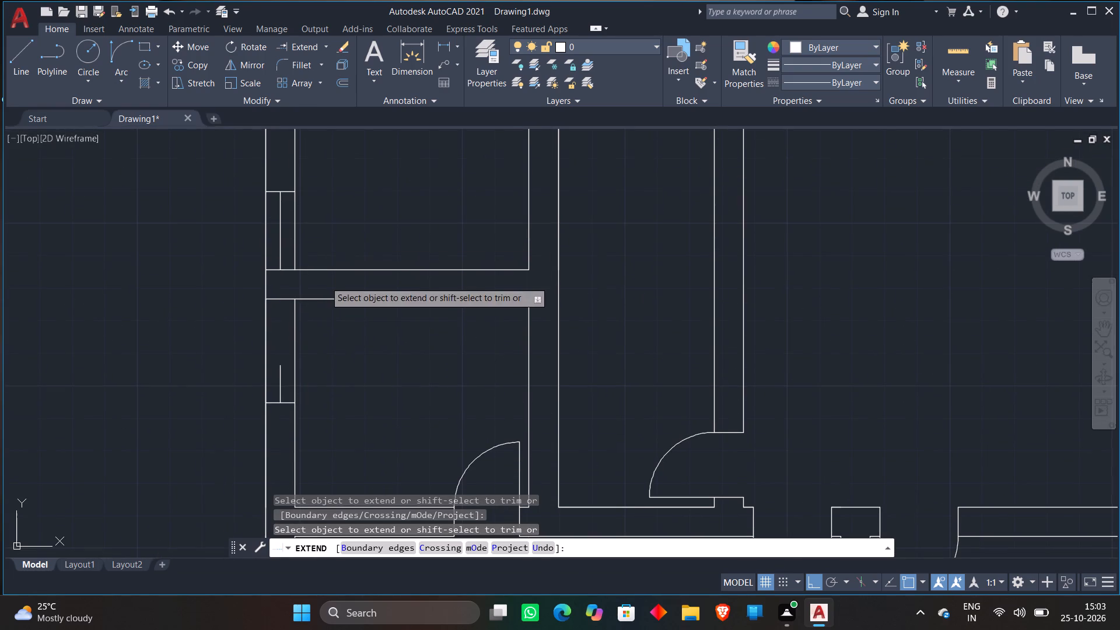
click(280, 373)
Draw a vertical window line between the end-line midpoints of the opening in the top-left room's left outer wall.
scroll(322, 234, down, 1)
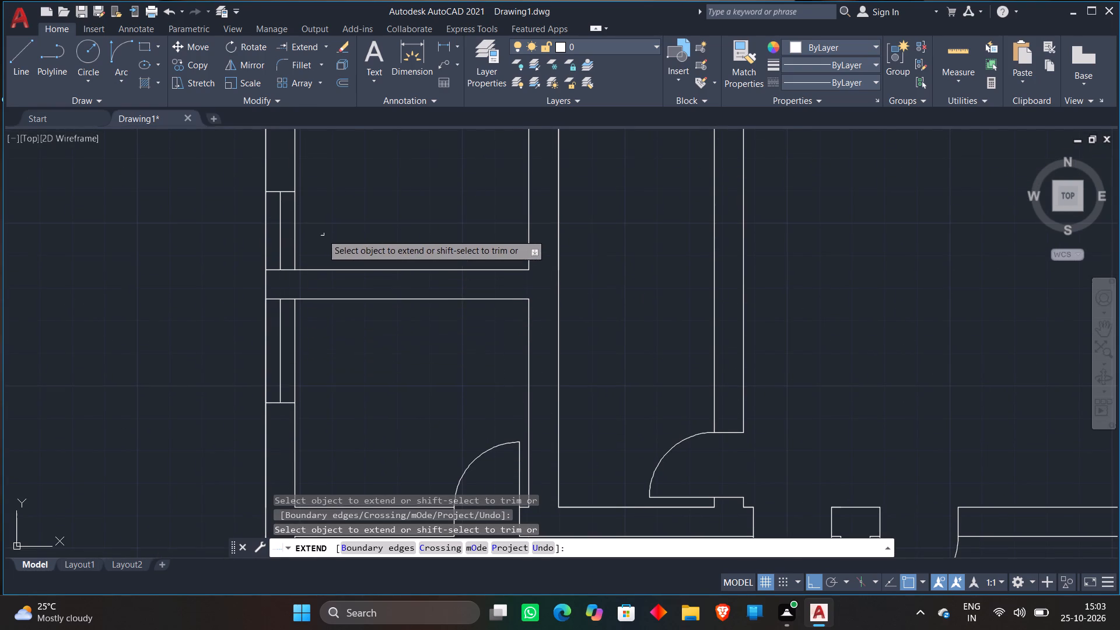
scroll(322, 234, down, 2)
middle_drag(324, 233, 306, 317)
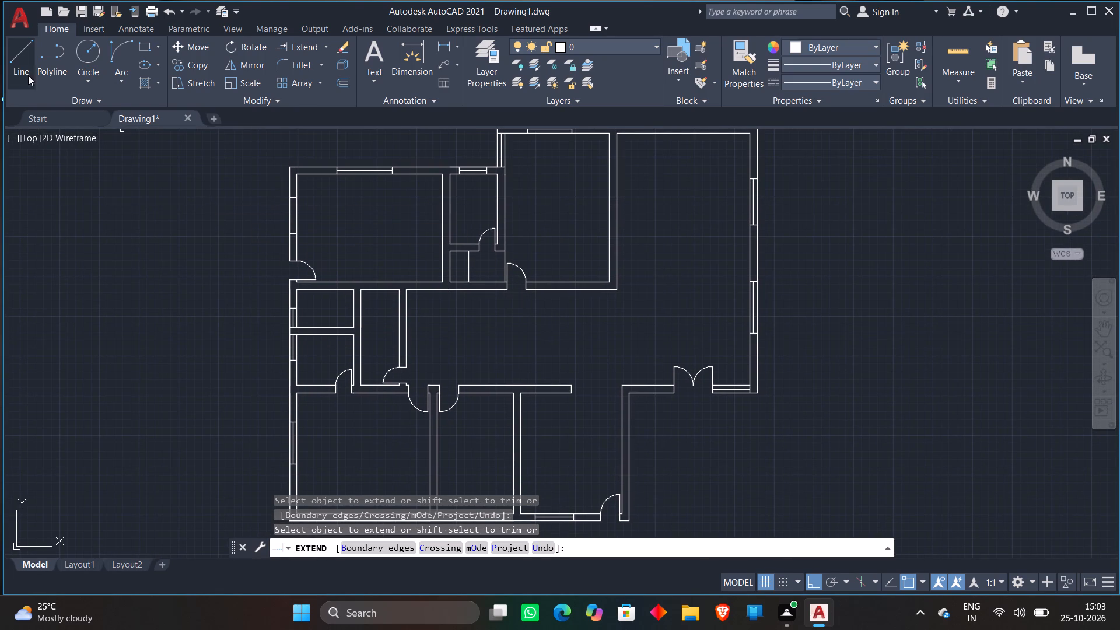
click(29, 66)
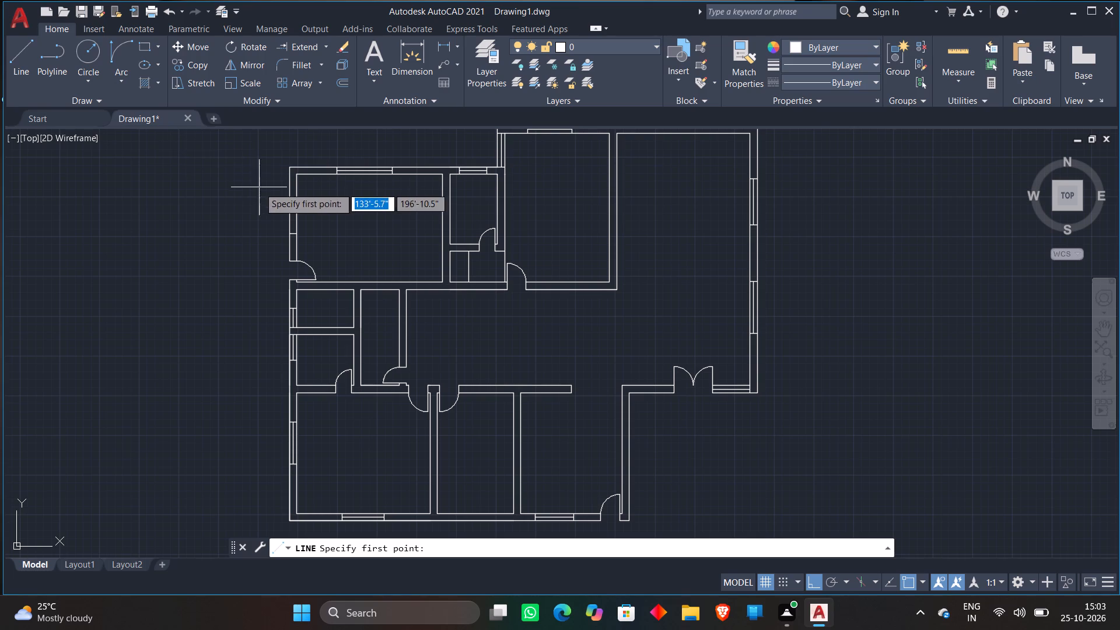
scroll(282, 206, up, 2)
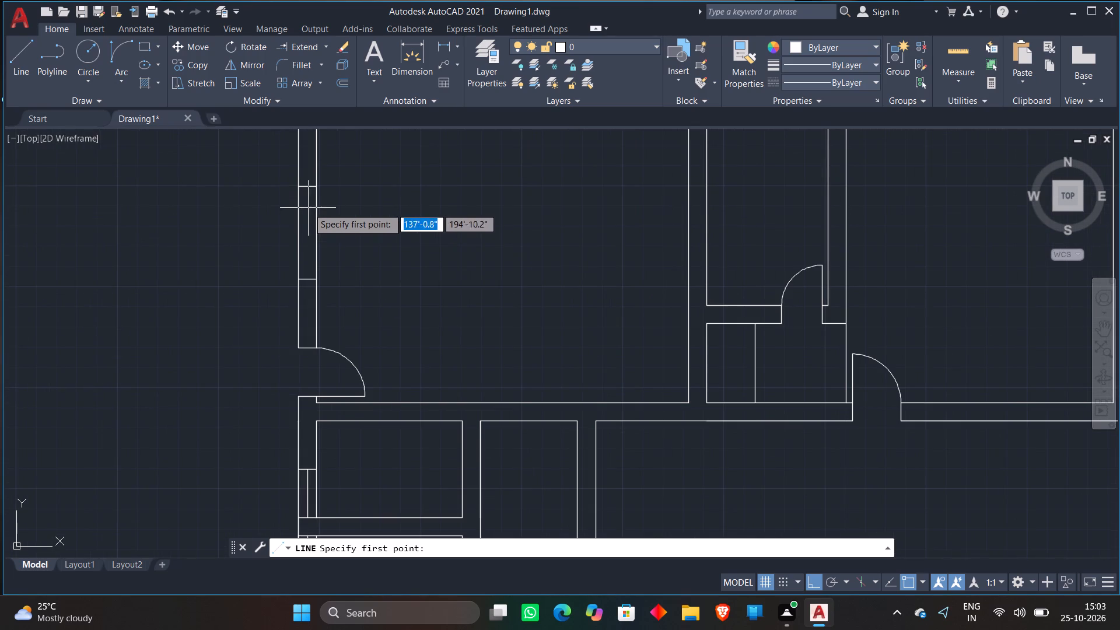
scroll(306, 204, up, 2)
click(303, 159)
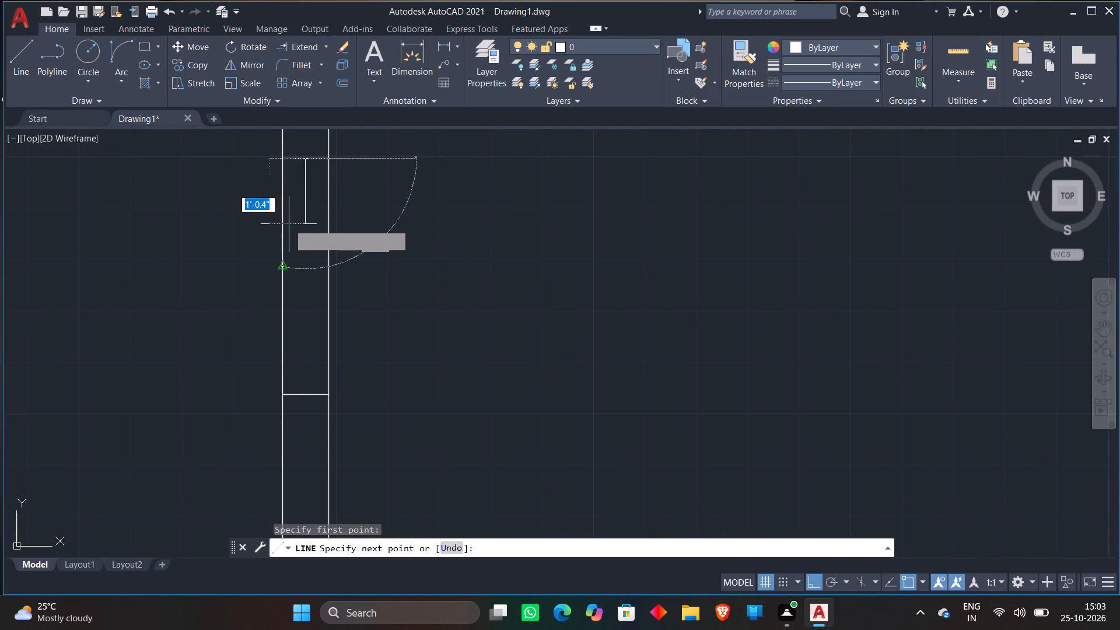
scroll(289, 224, down, 2)
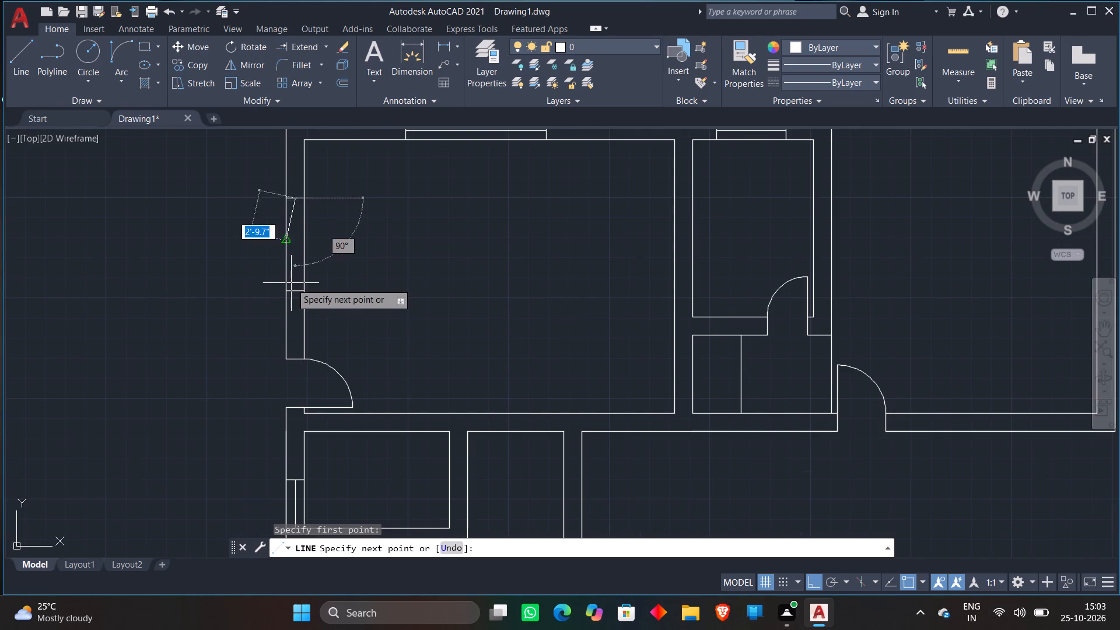
scroll(293, 290, up, 4)
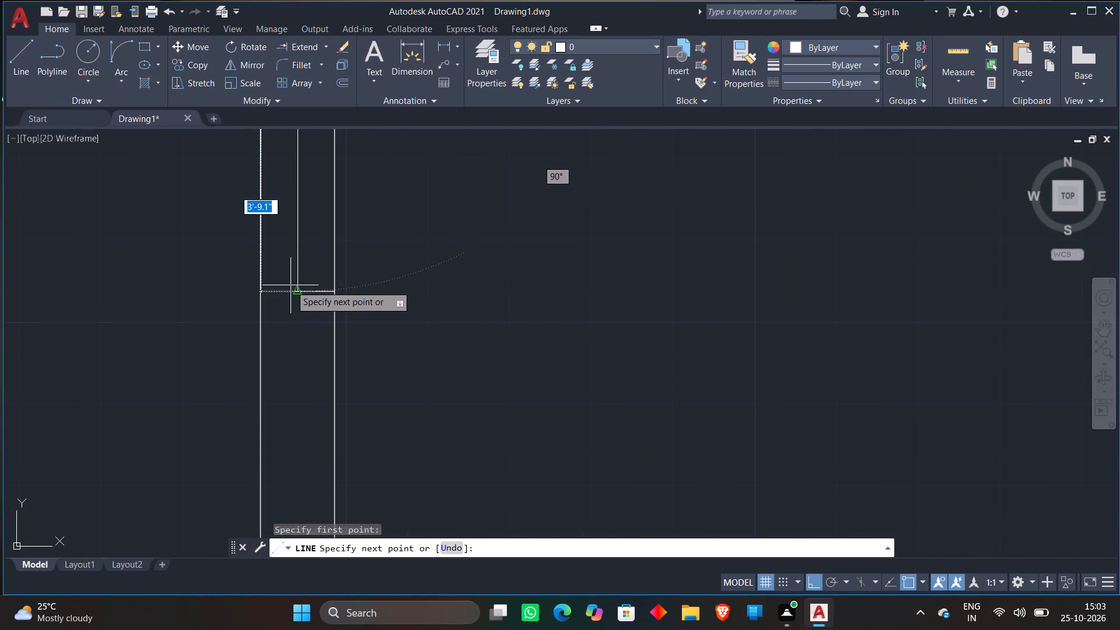
scroll(290, 285, up, 4)
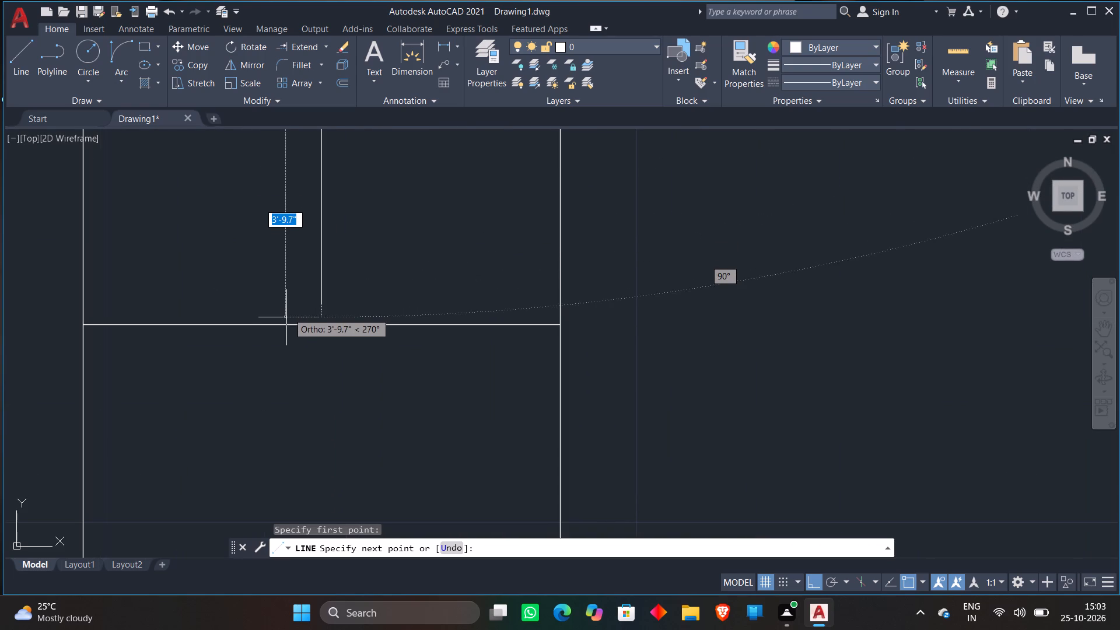
click(286, 318)
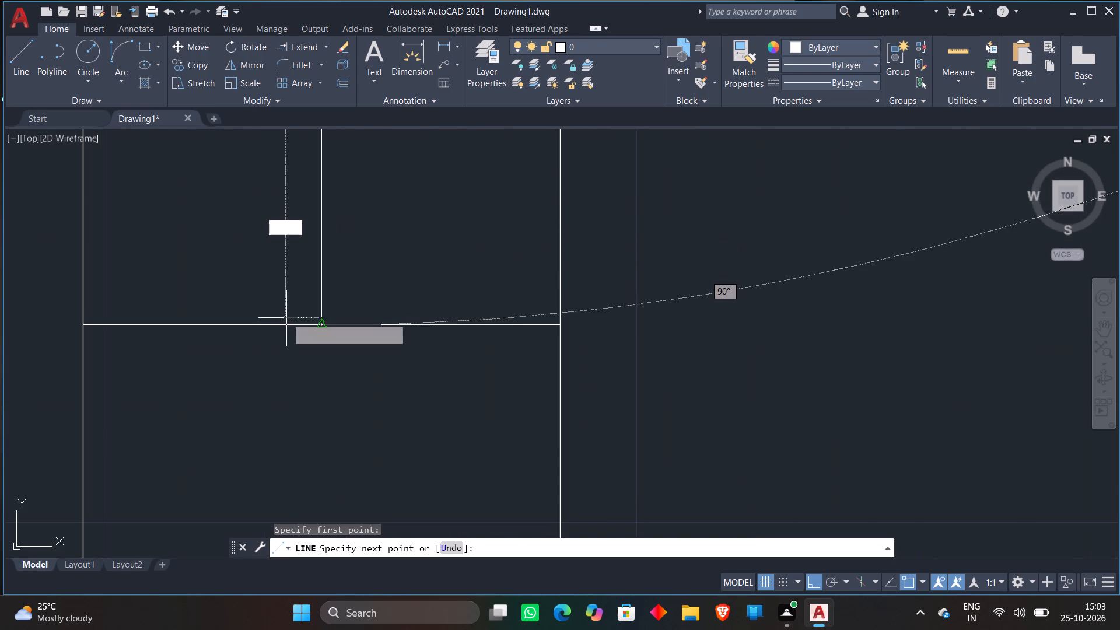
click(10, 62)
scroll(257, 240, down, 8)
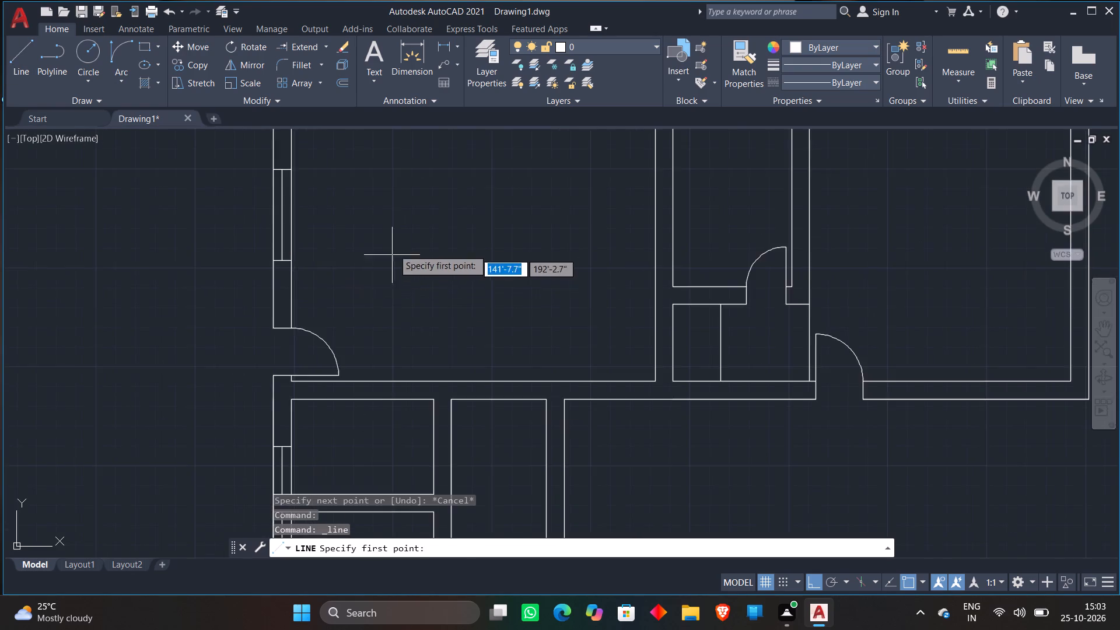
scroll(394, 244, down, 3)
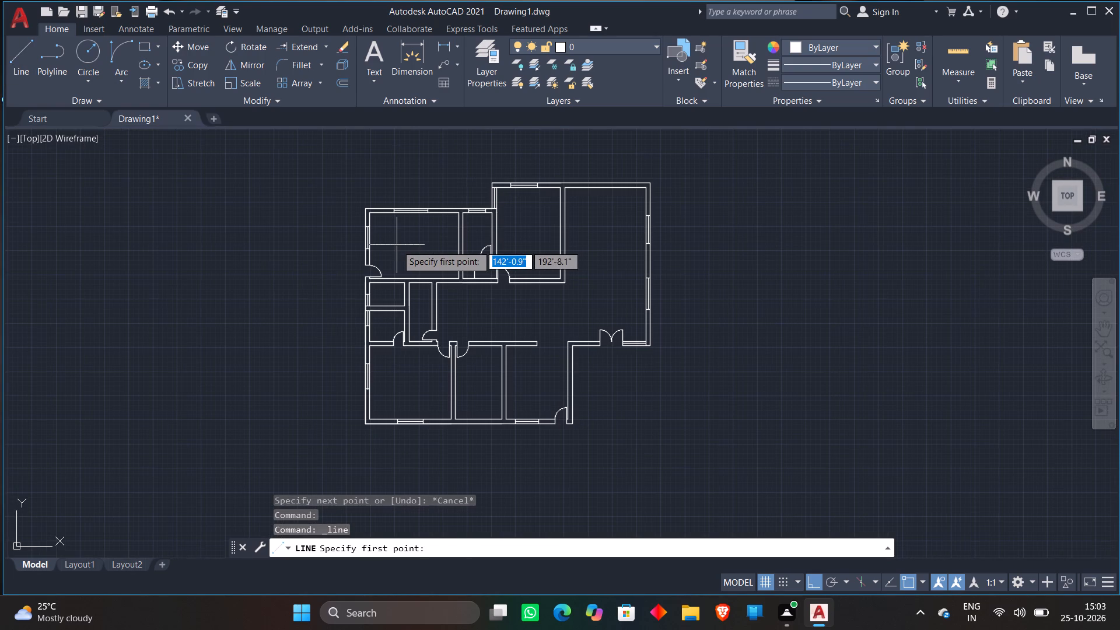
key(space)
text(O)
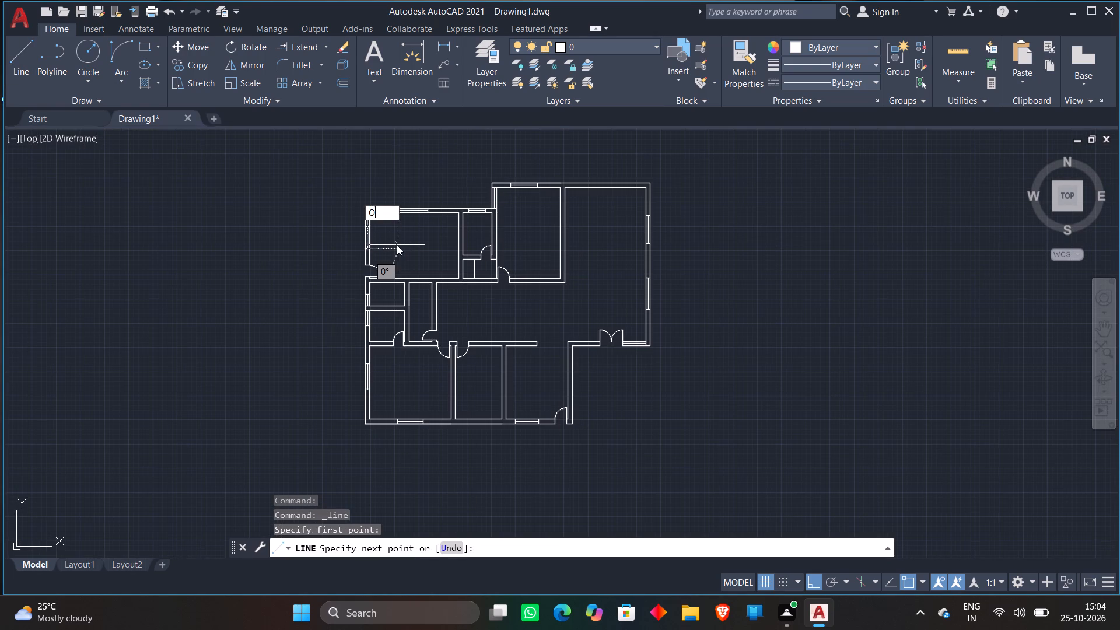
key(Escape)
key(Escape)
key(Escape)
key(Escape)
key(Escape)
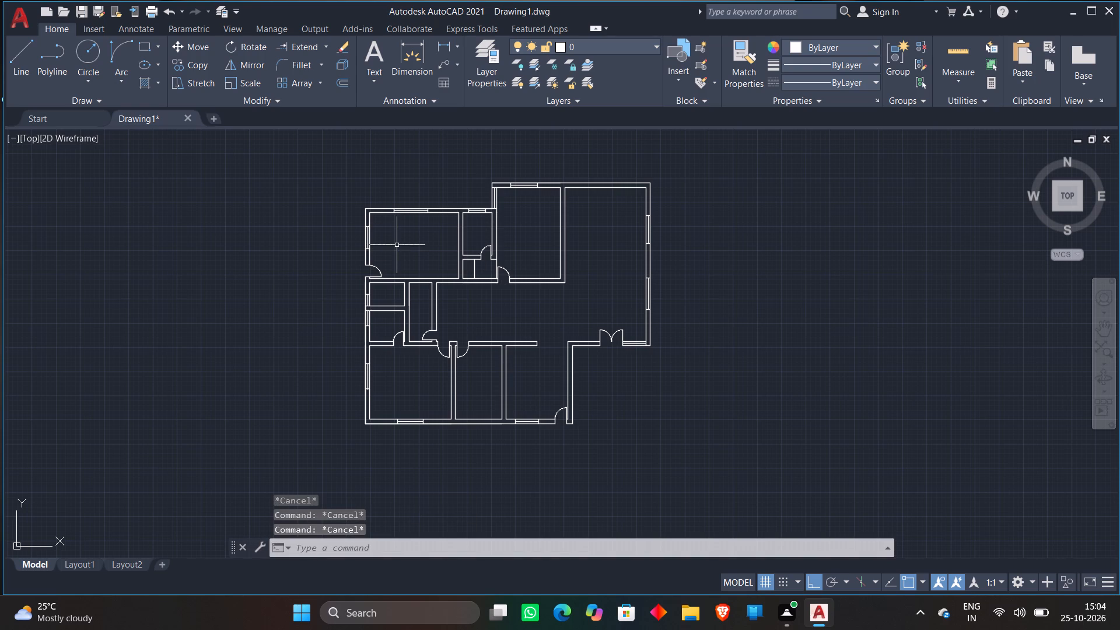
Offset the inner face of the top-left room's top wall 2' down into the room.
key(o)
key(Return)
text(2')
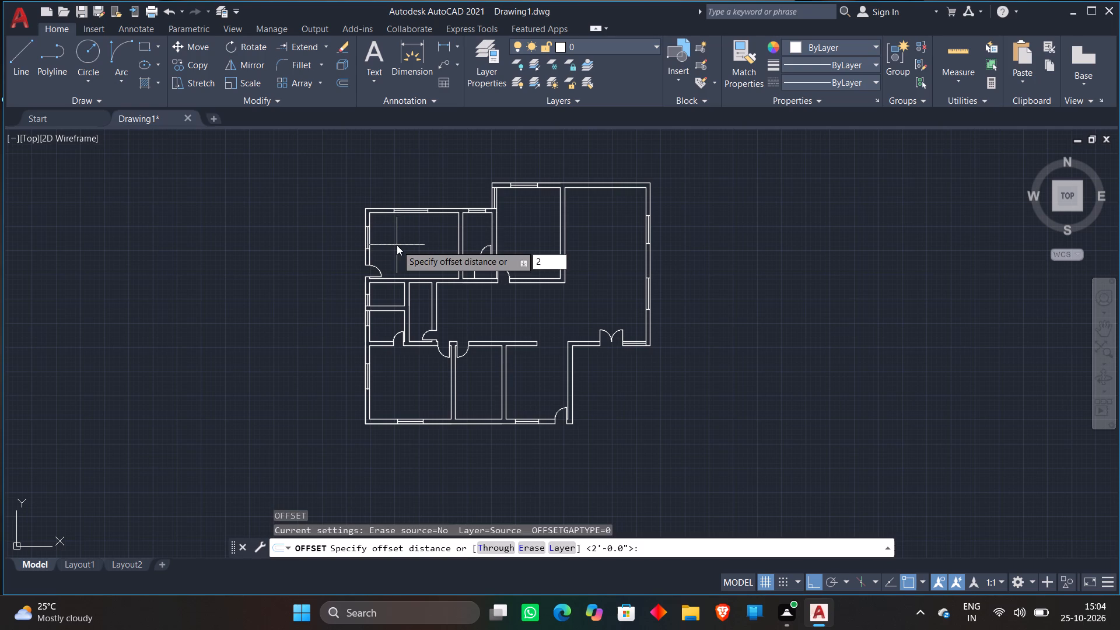
key(Return)
scroll(399, 202, up, 2)
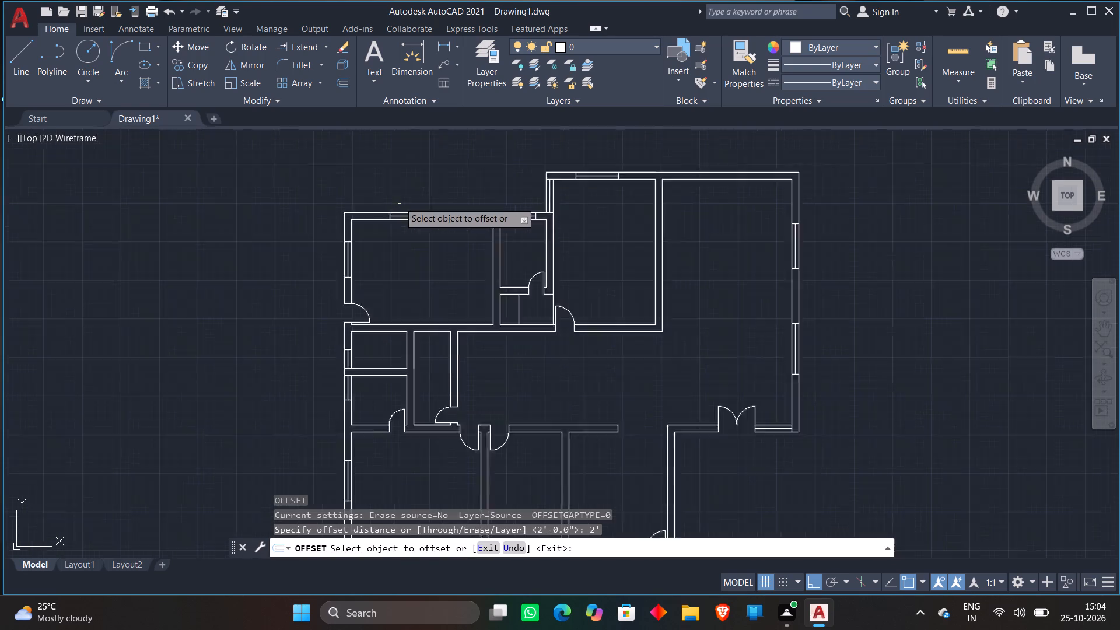
scroll(399, 202, up, 1)
click(335, 249)
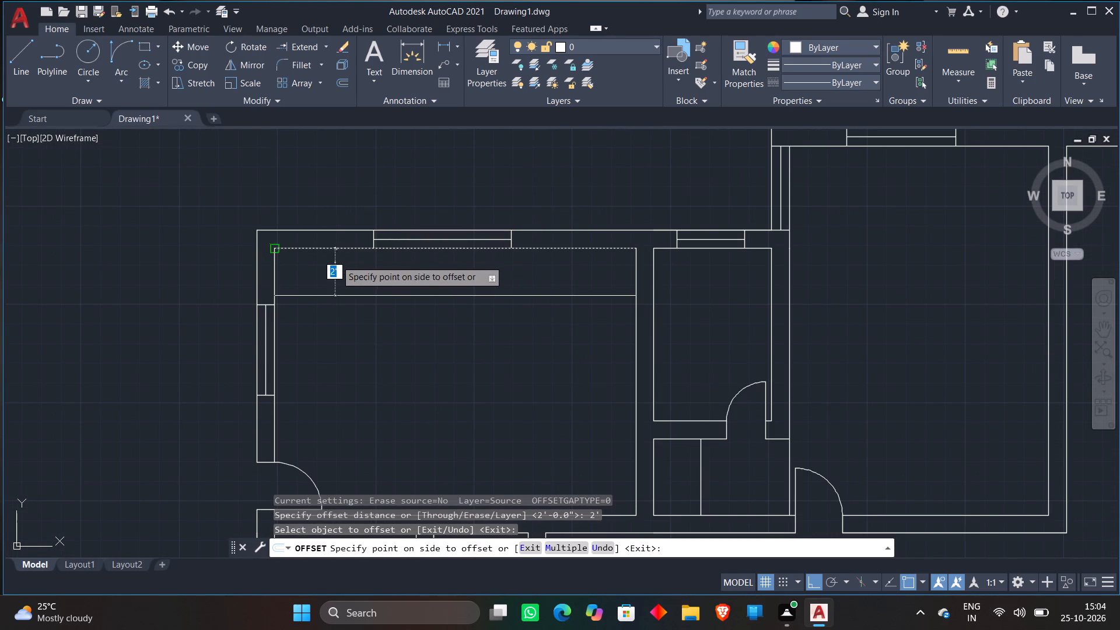
click(348, 330)
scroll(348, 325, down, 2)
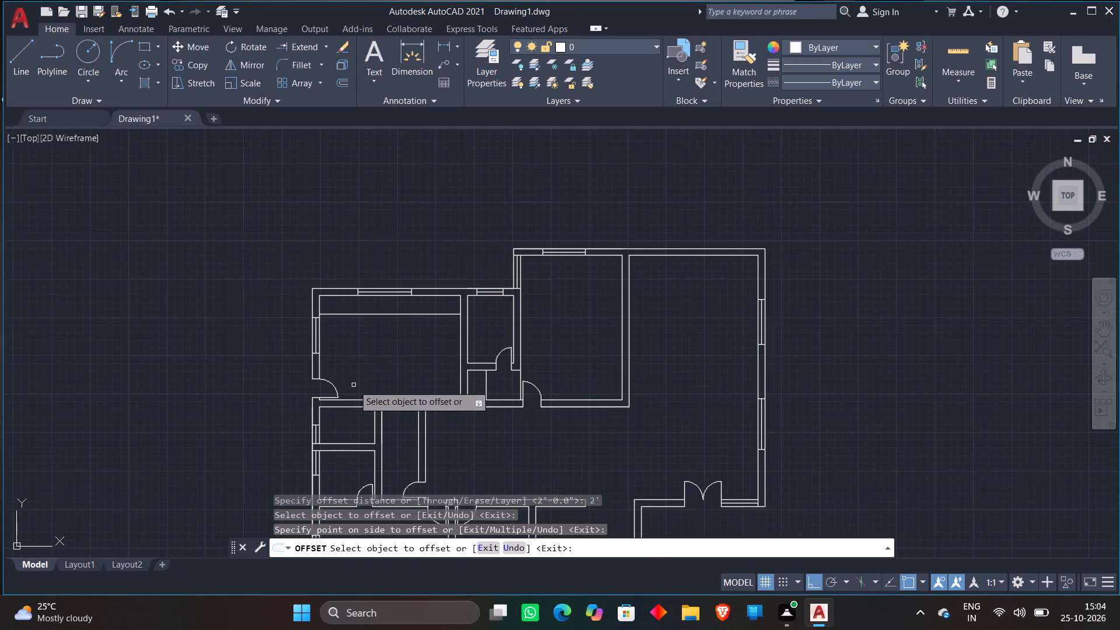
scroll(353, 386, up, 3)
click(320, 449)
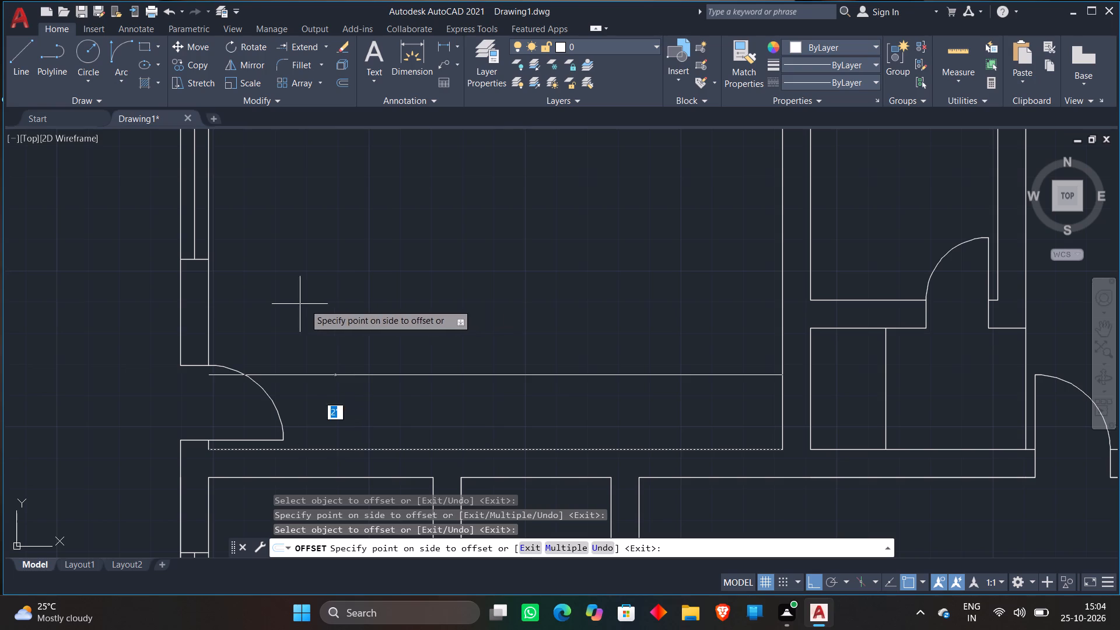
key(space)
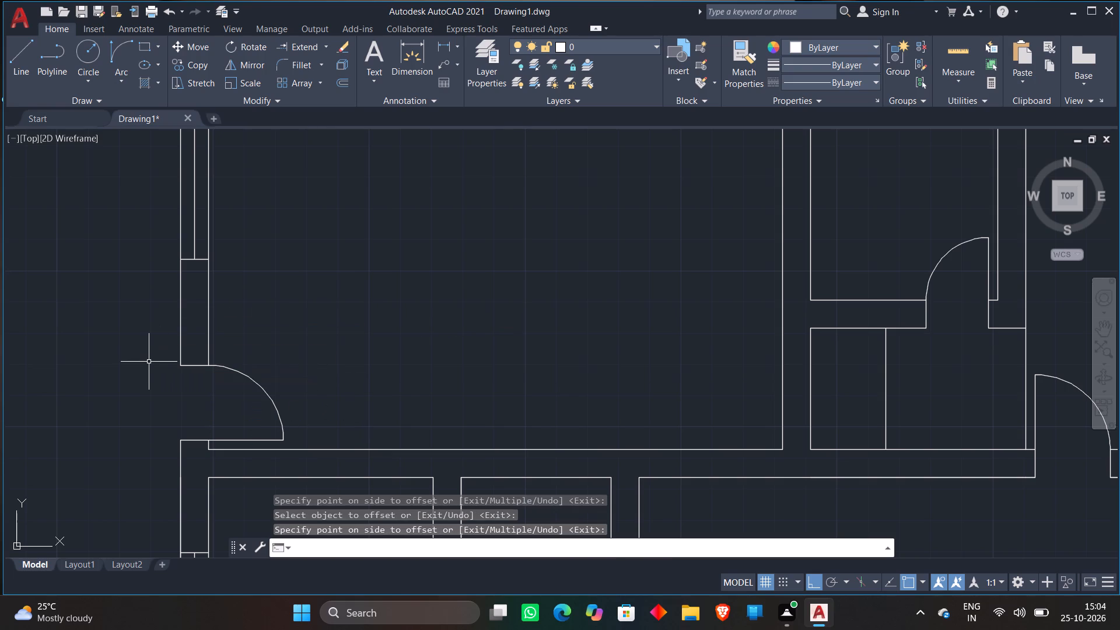
Offset the inner face of the top-left room's left wall, above the door, 2' into the room.
click(338, 83)
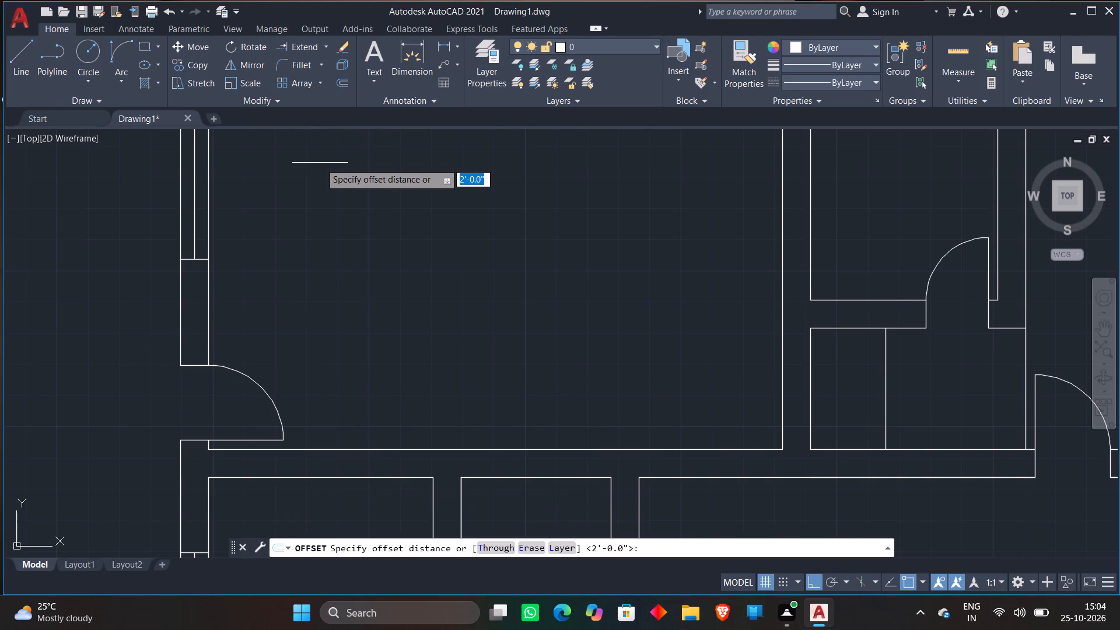
key(space)
scroll(320, 163, down, 2)
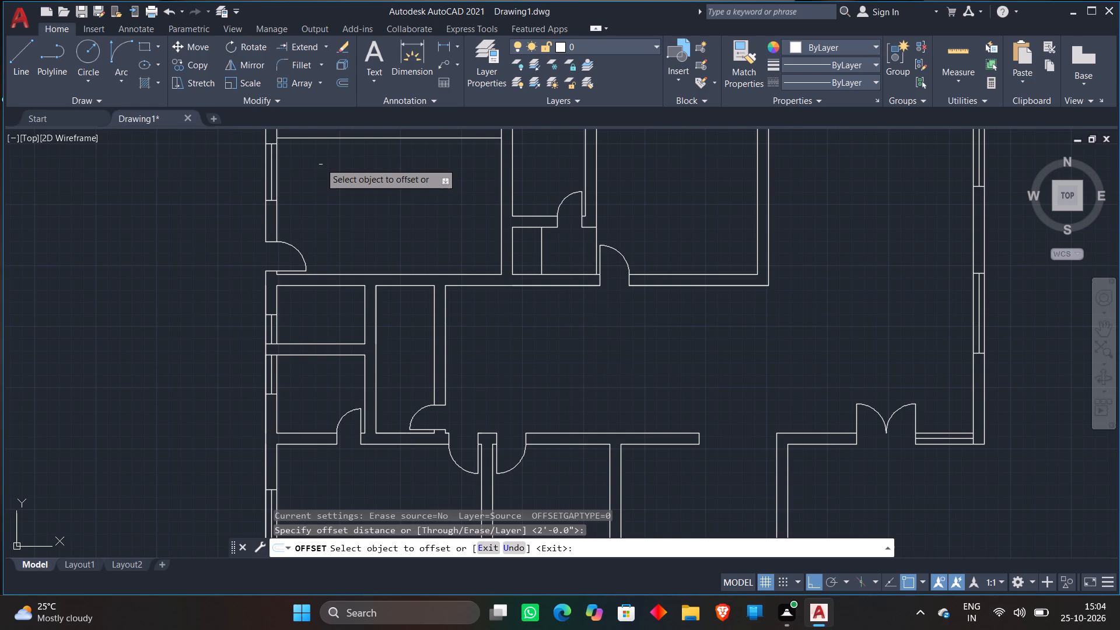
scroll(300, 165, up, 2)
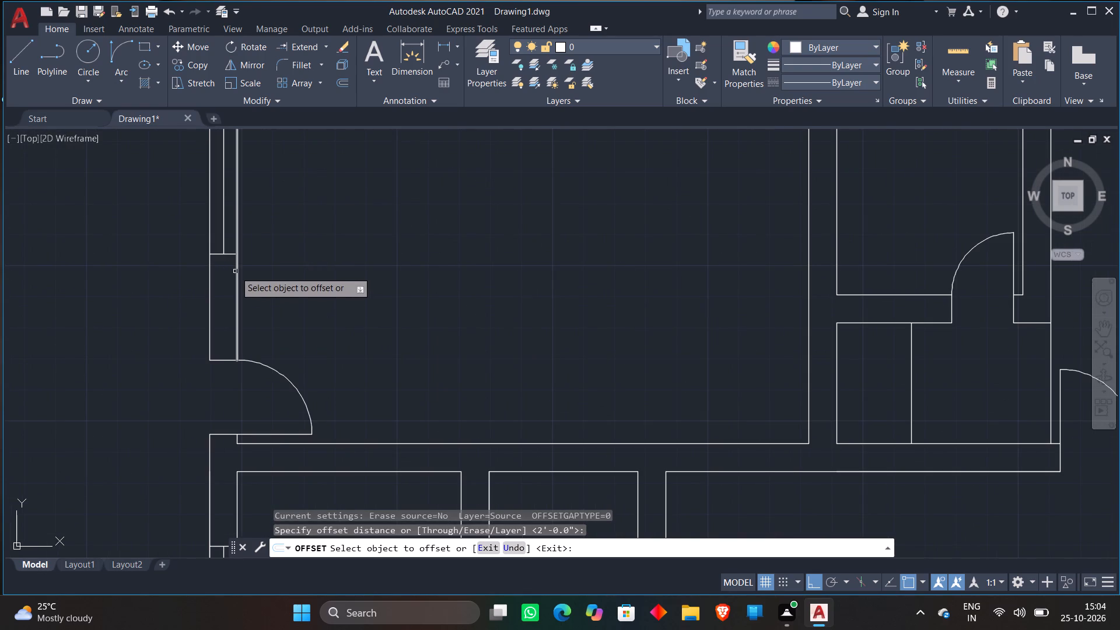
click(235, 271)
click(430, 268)
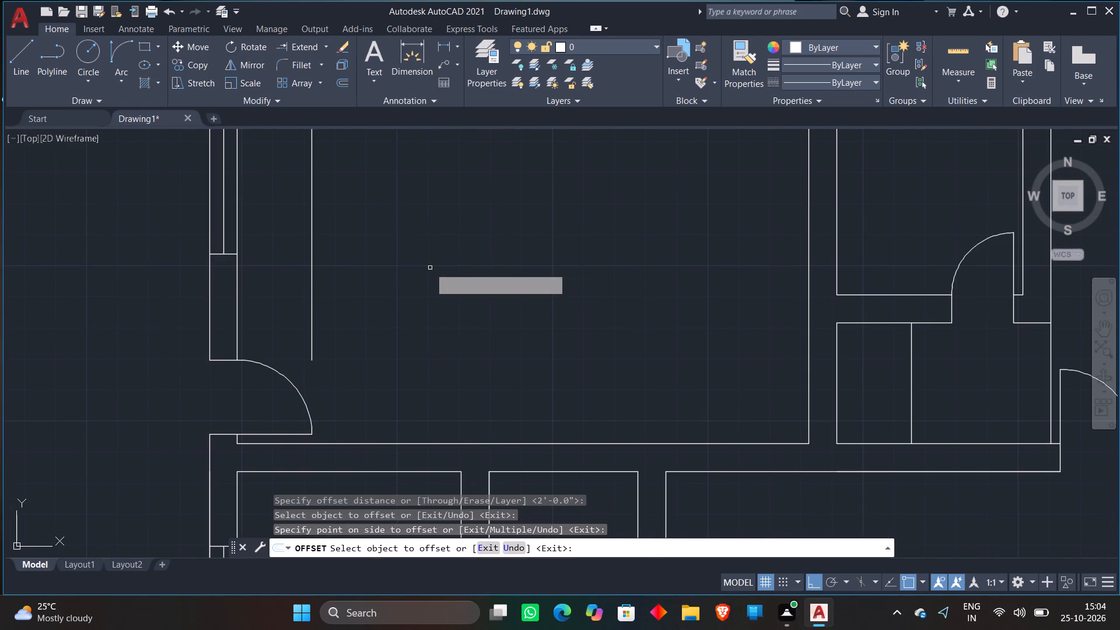
key(space)
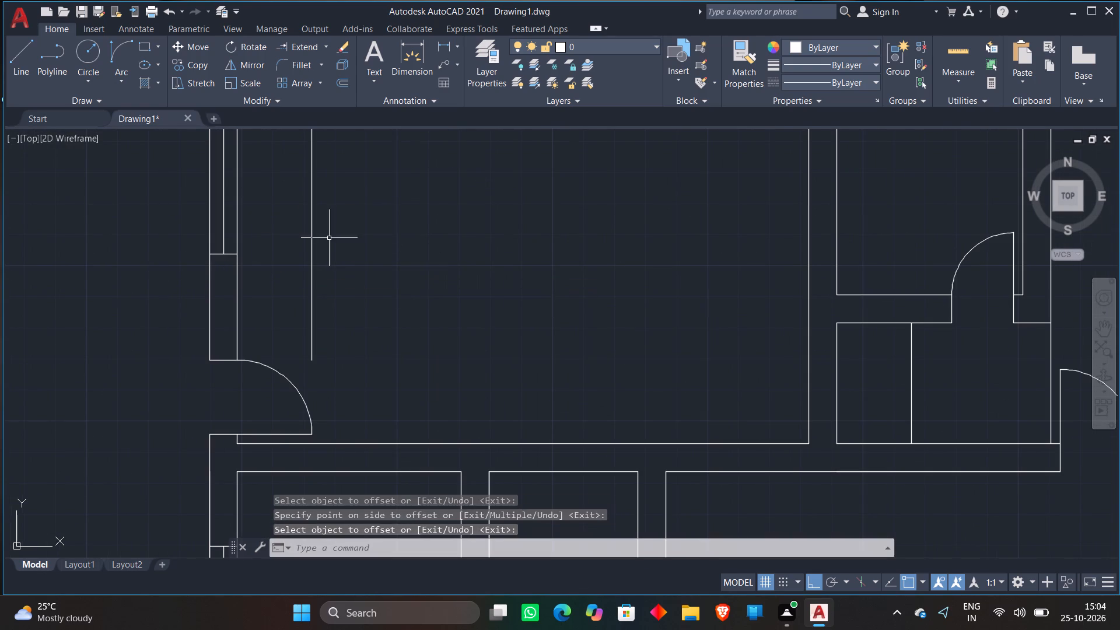
Draw a horizontal line from the inner corner of the top-left room's upper door jamb past the lower end of the vertical offset line.
click(22, 56)
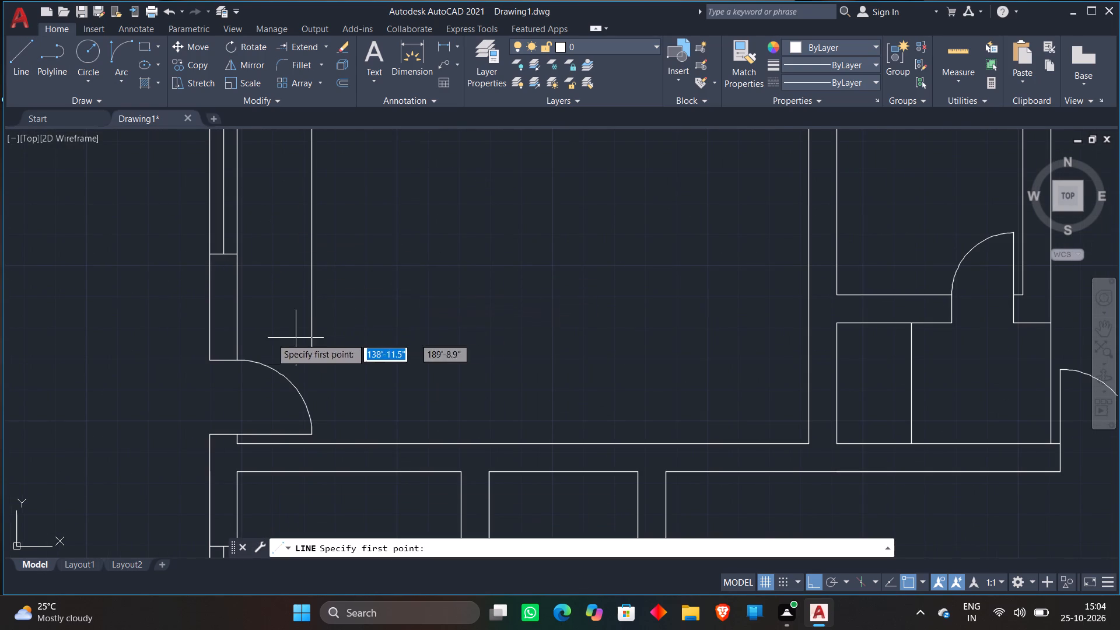
click(235, 356)
click(366, 352)
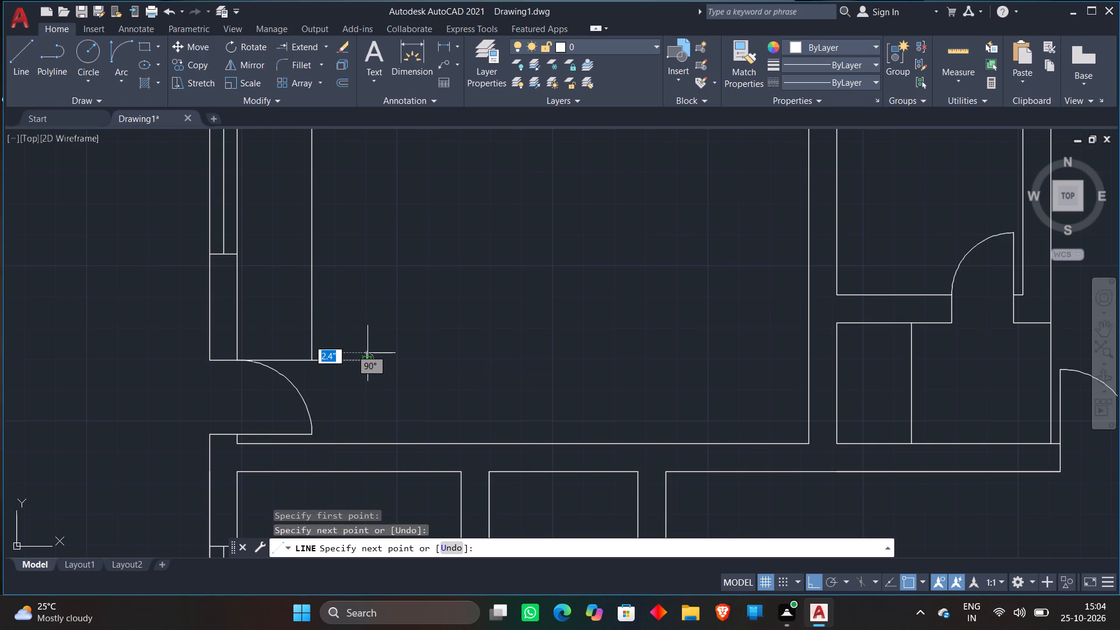
key(space)
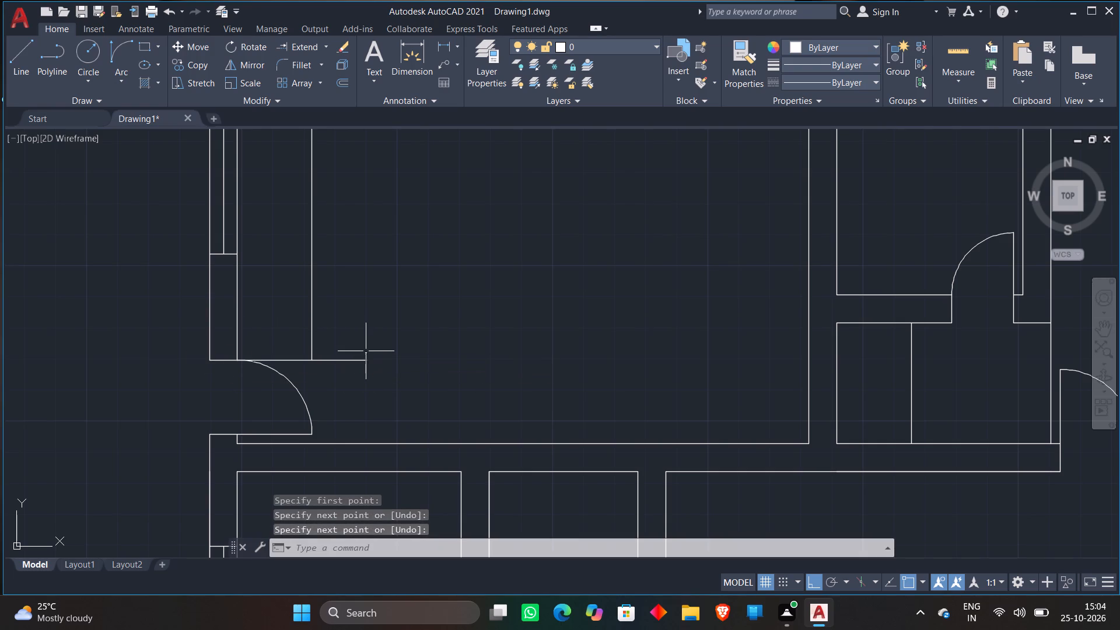
Trim the short horizontal line's overhang beyond the vertical offset line near the top-left room's door.
scroll(299, 343, up, 4)
scroll(377, 350, down, 4)
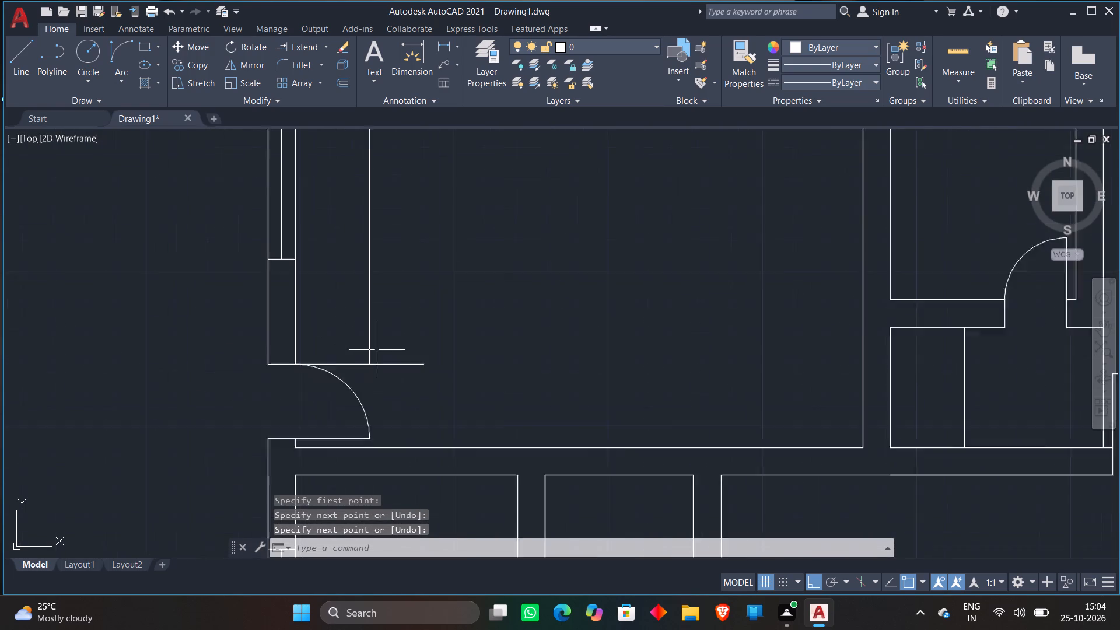
click(324, 47)
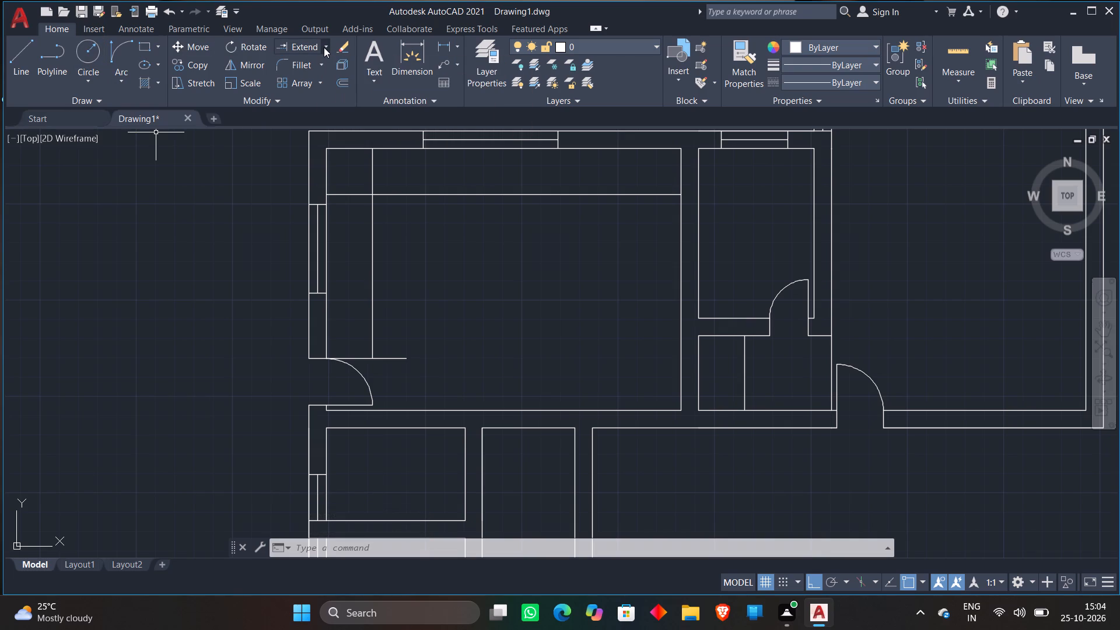
click(310, 78)
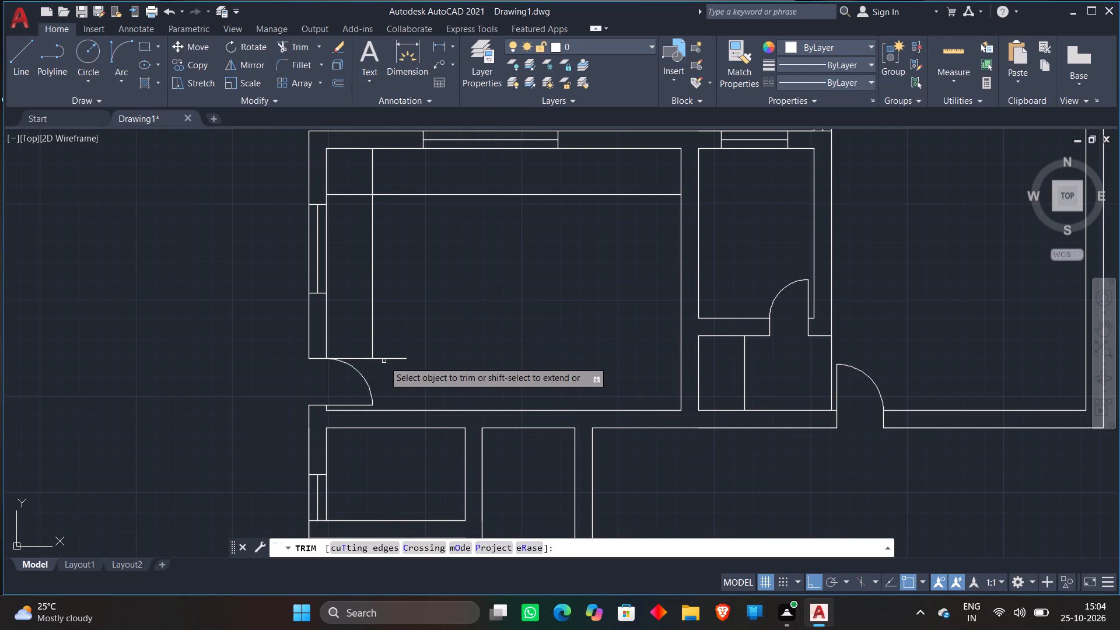
click(384, 360)
Trim the overlapping ends of the two 2' offset lines so they form a corner in the top-left room.
middle_drag(405, 267, 409, 345)
scroll(370, 268, up, 3)
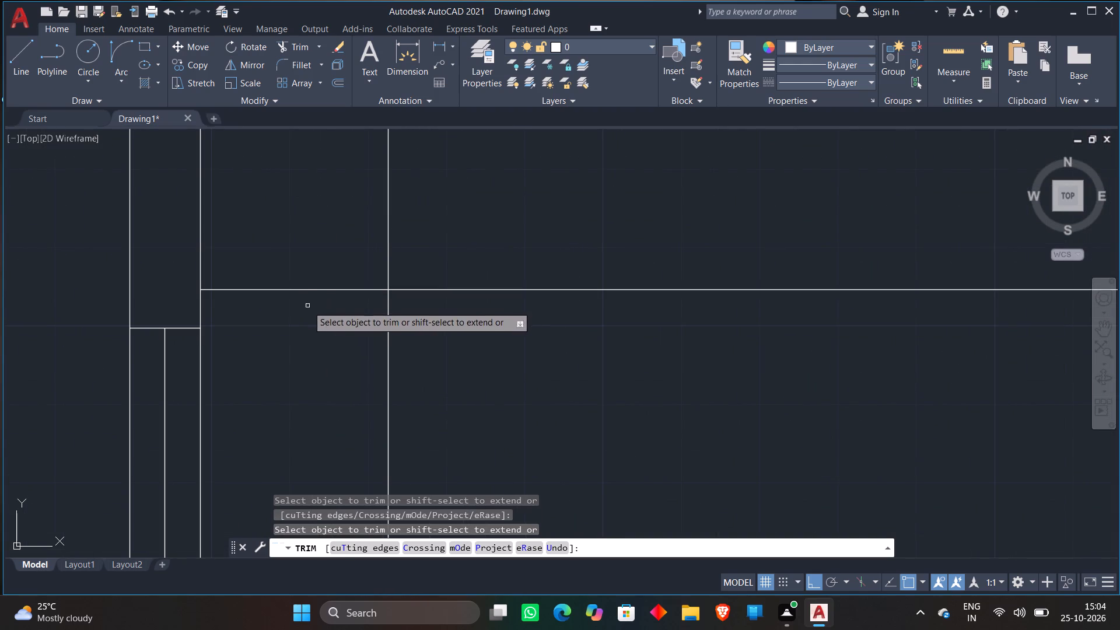
click(307, 306)
click(320, 229)
scroll(320, 229, down, 2)
click(320, 229)
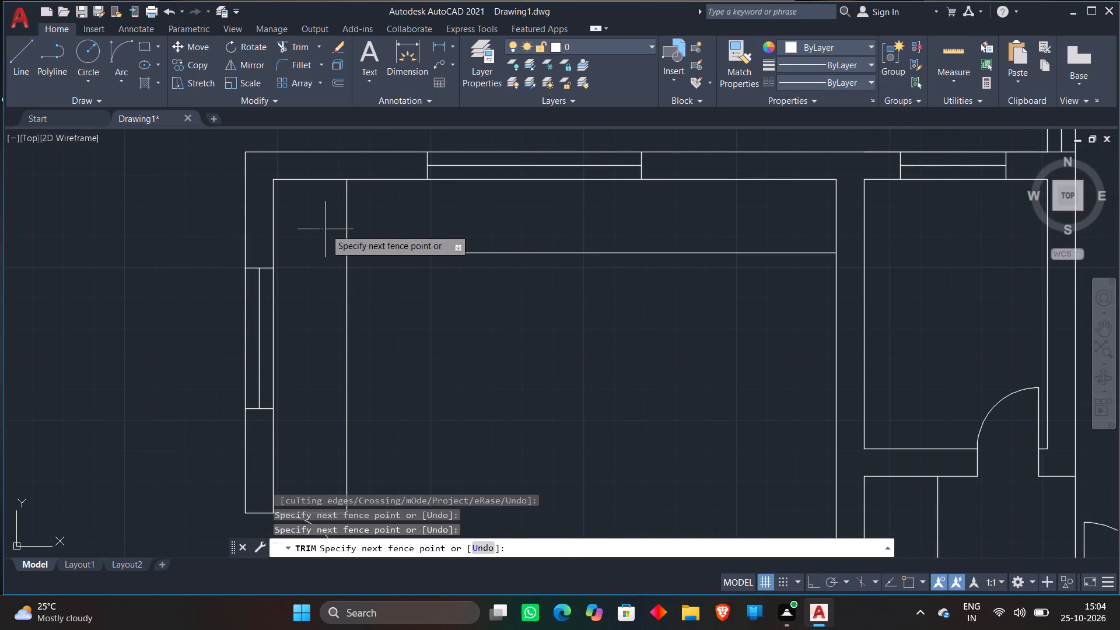
click(362, 220)
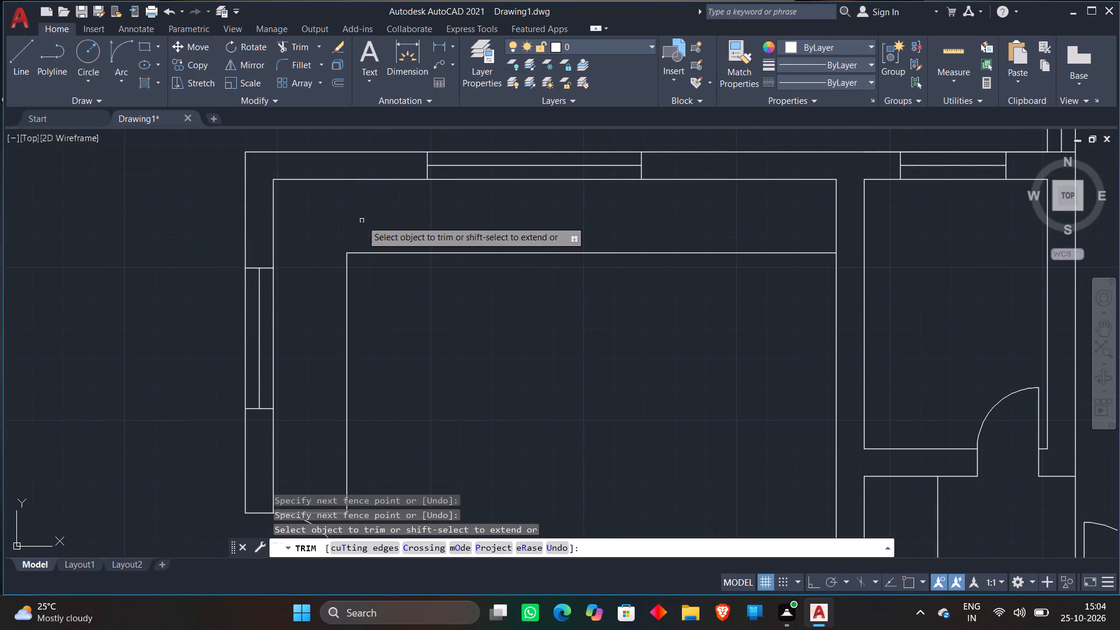
scroll(362, 220, down, 2)
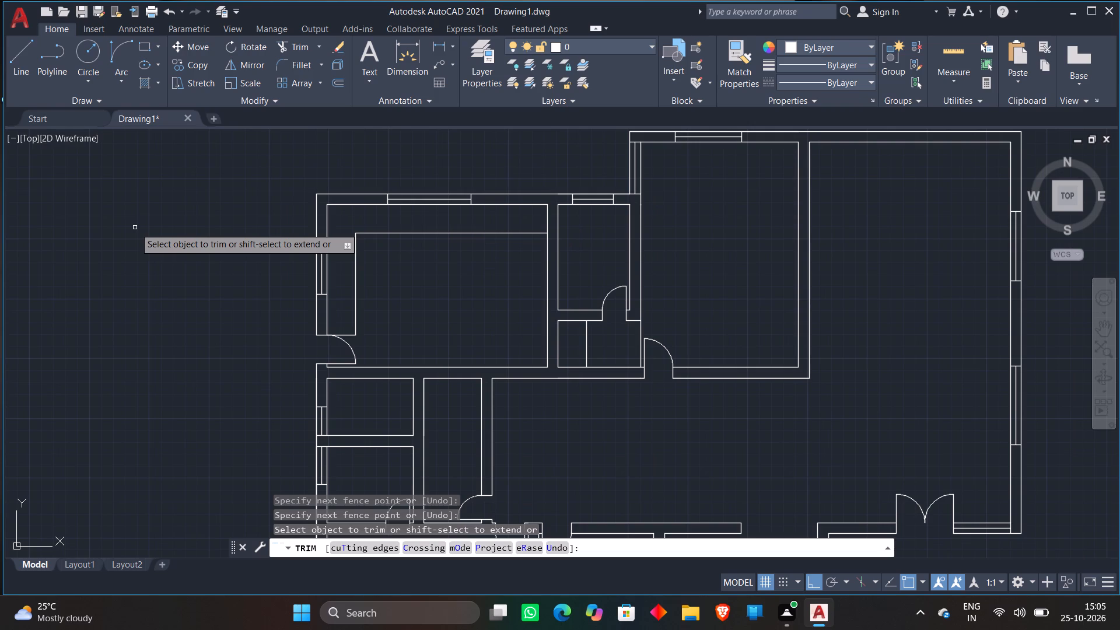
scroll(135, 228, down, 1)
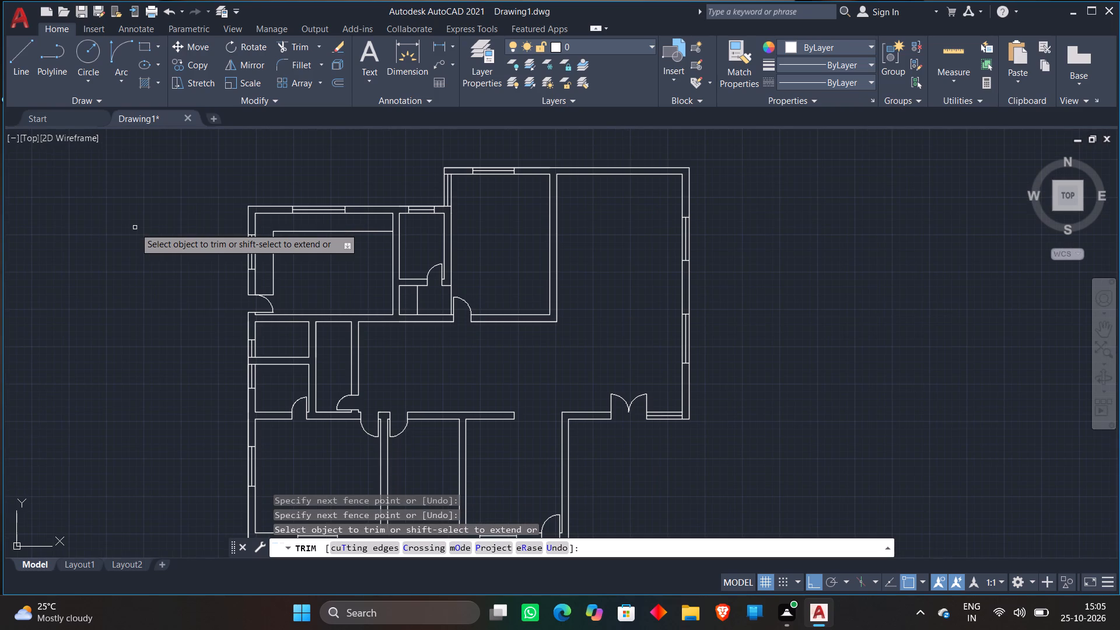
Insert the Sink-single - 30 in top and Range-Oven - 30 in top blocks from DesignCenter's Kitchens.dwg, well to the right of the plan.
key(Escape)
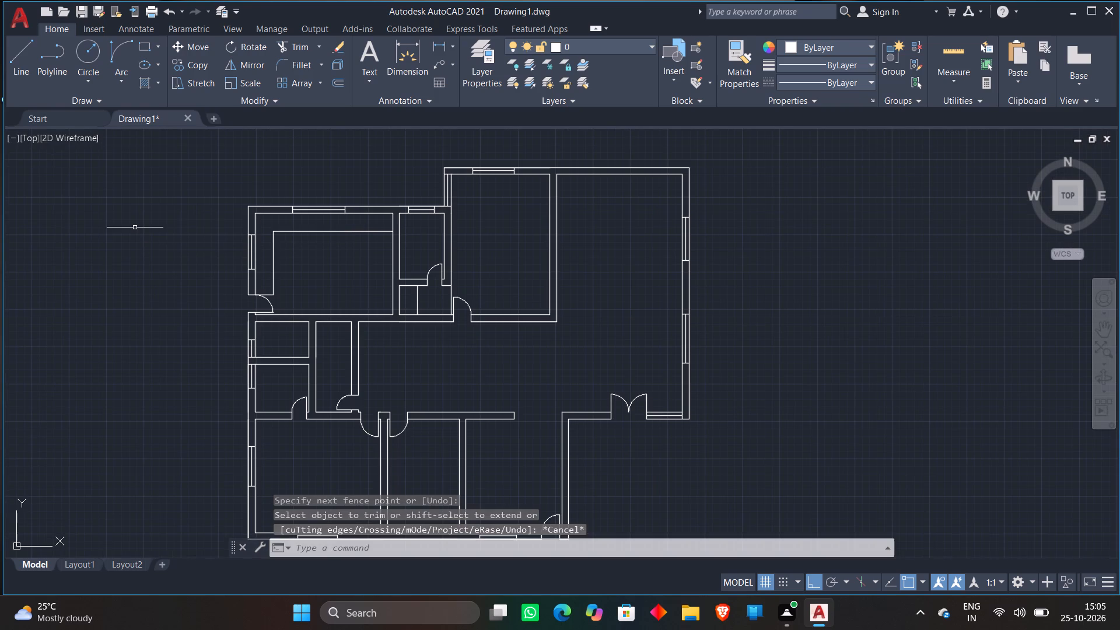
scroll(138, 229, down, 1)
text(DC)
key(space)
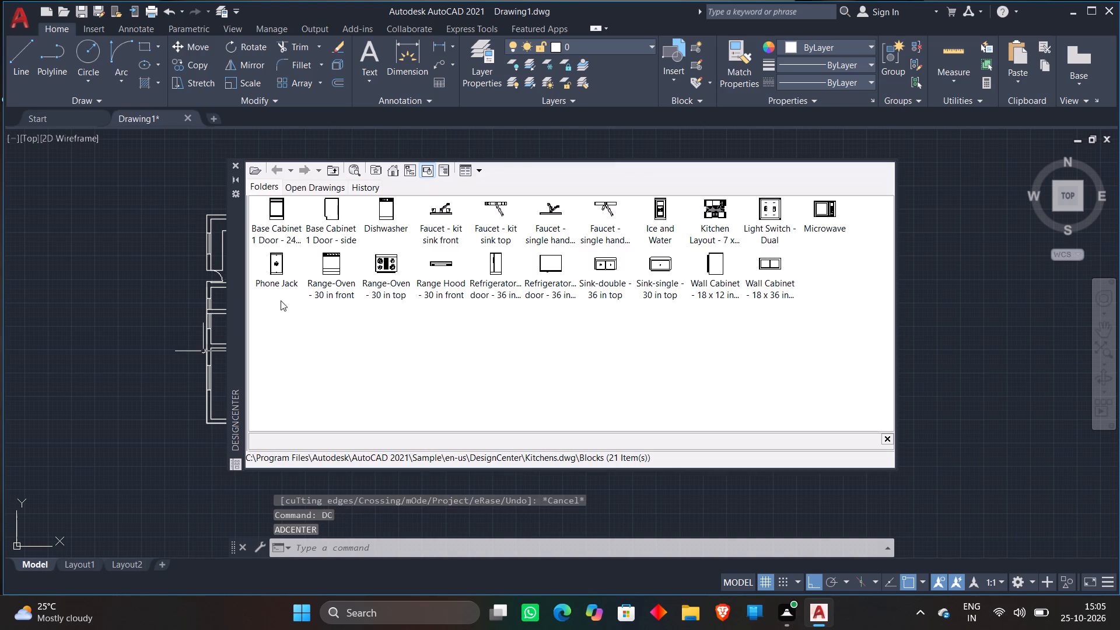
double_click(653, 265)
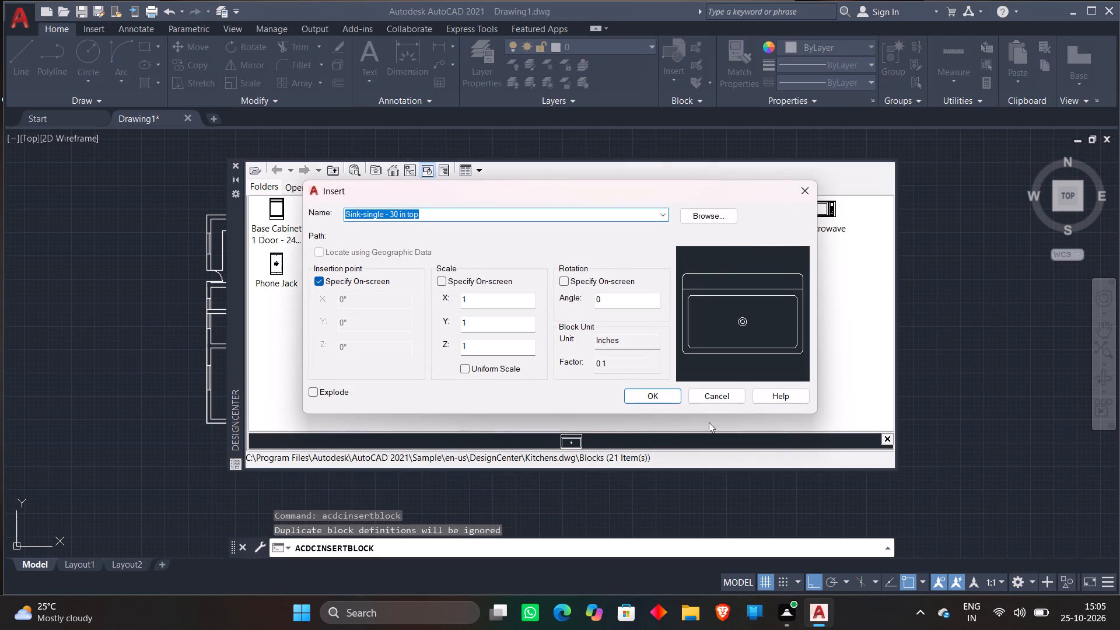
click(664, 401)
click(1000, 296)
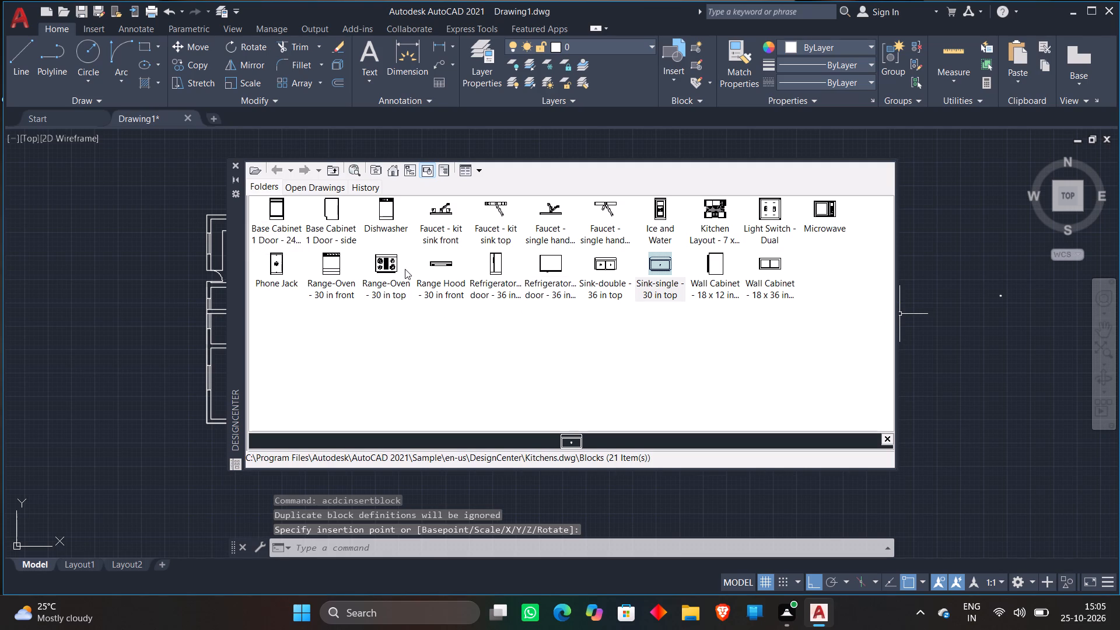
double_click(386, 267)
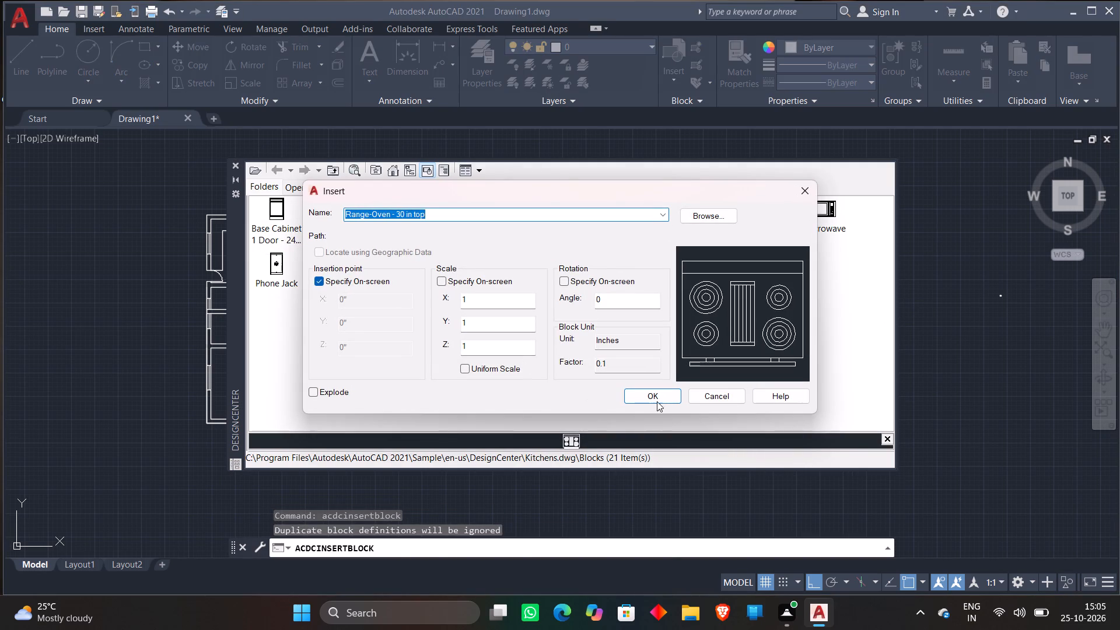
click(652, 397)
click(965, 320)
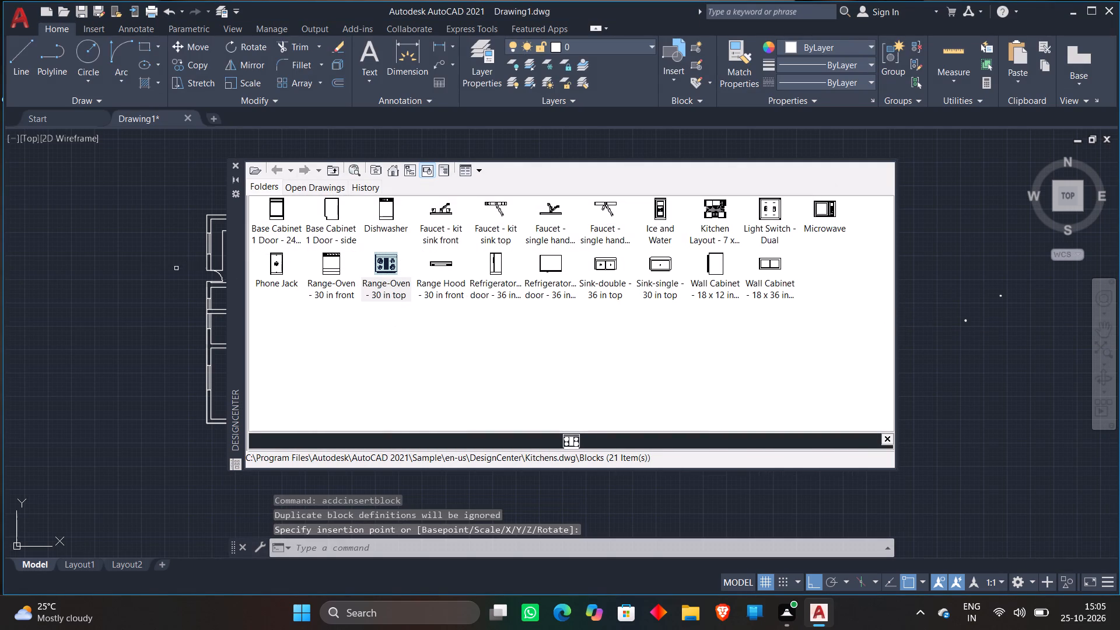
Insert the Toilet - top block from DesignCenter's House Designer.dwg near the sink and range blocks beside the plan.
click(393, 163)
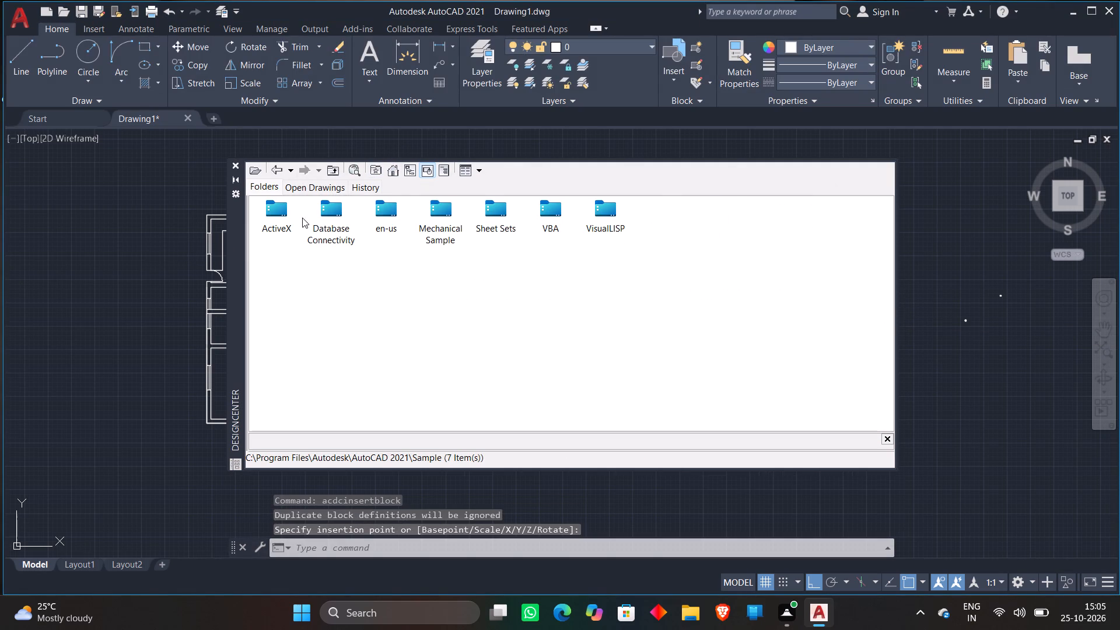
double_click(389, 213)
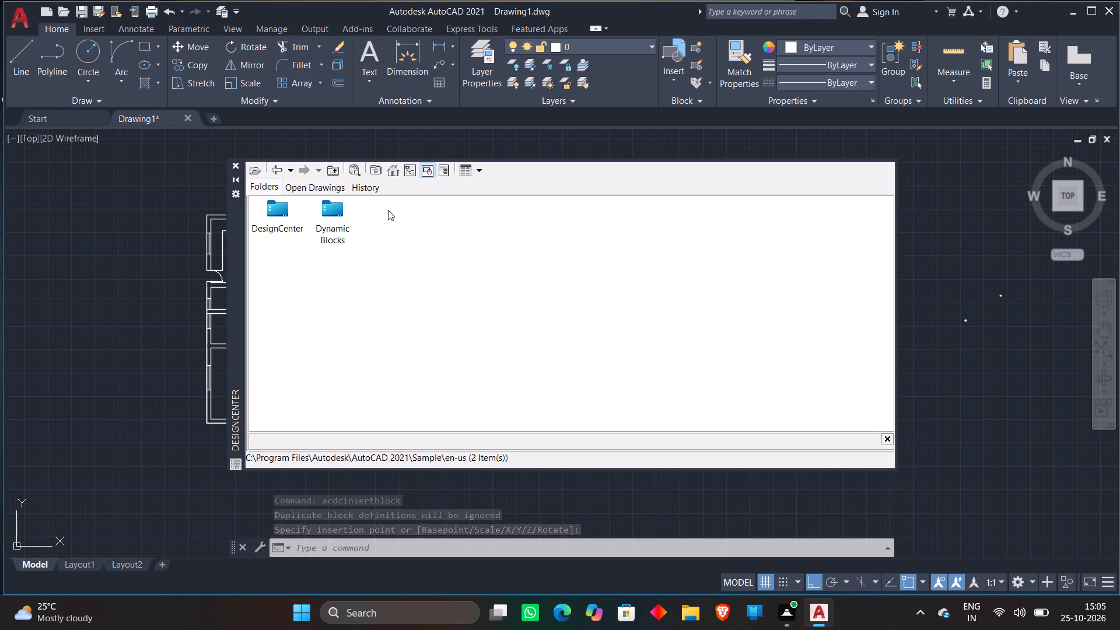
double_click(276, 205)
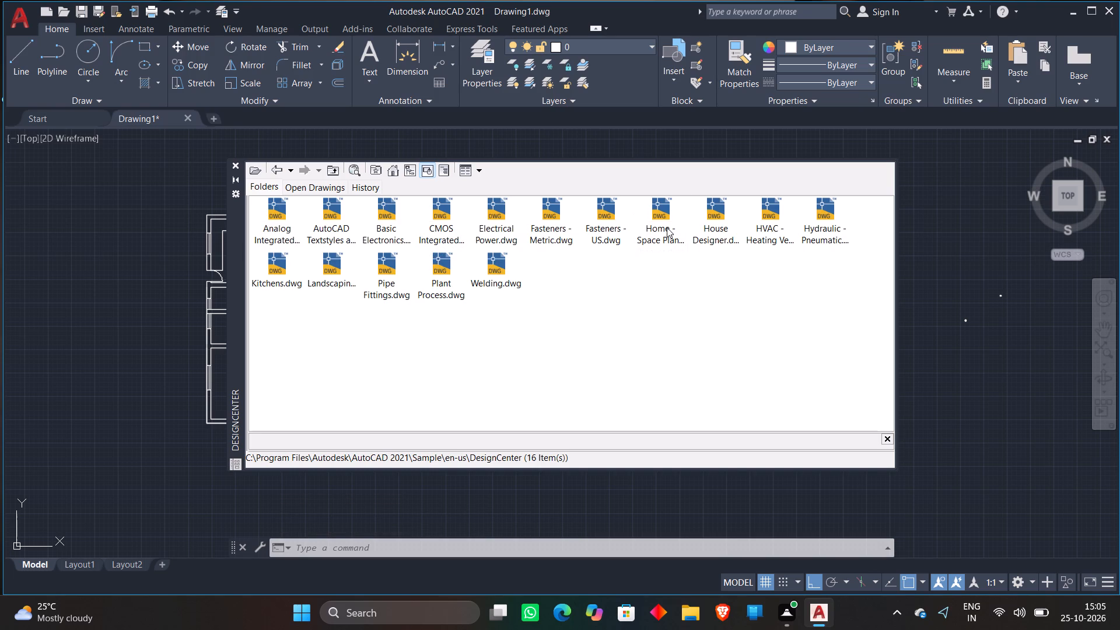
double_click(713, 208)
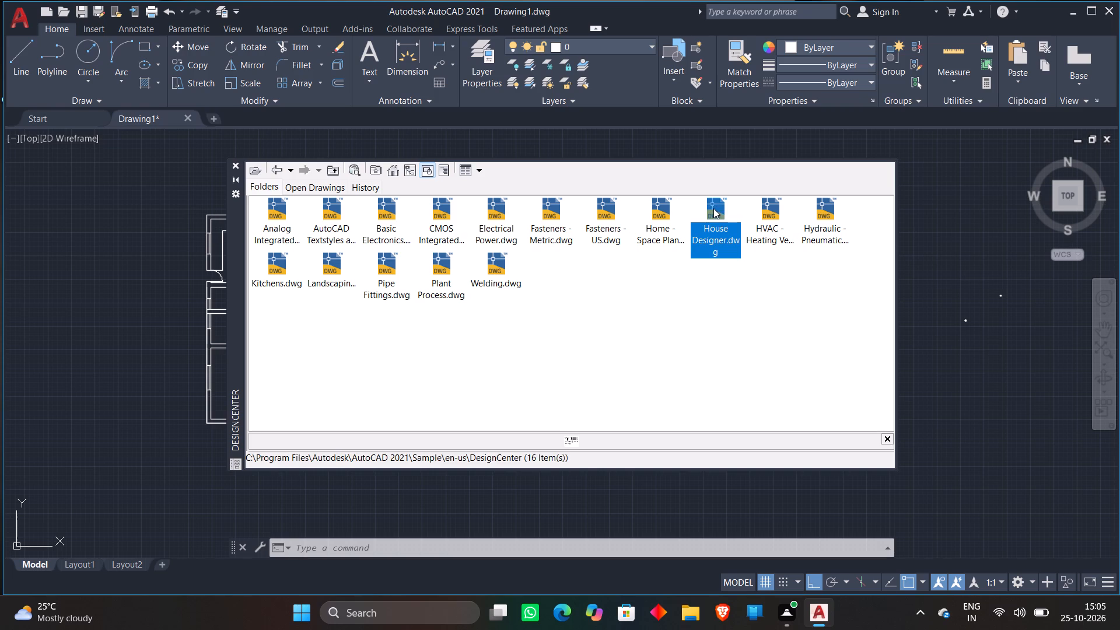
double_click(715, 210)
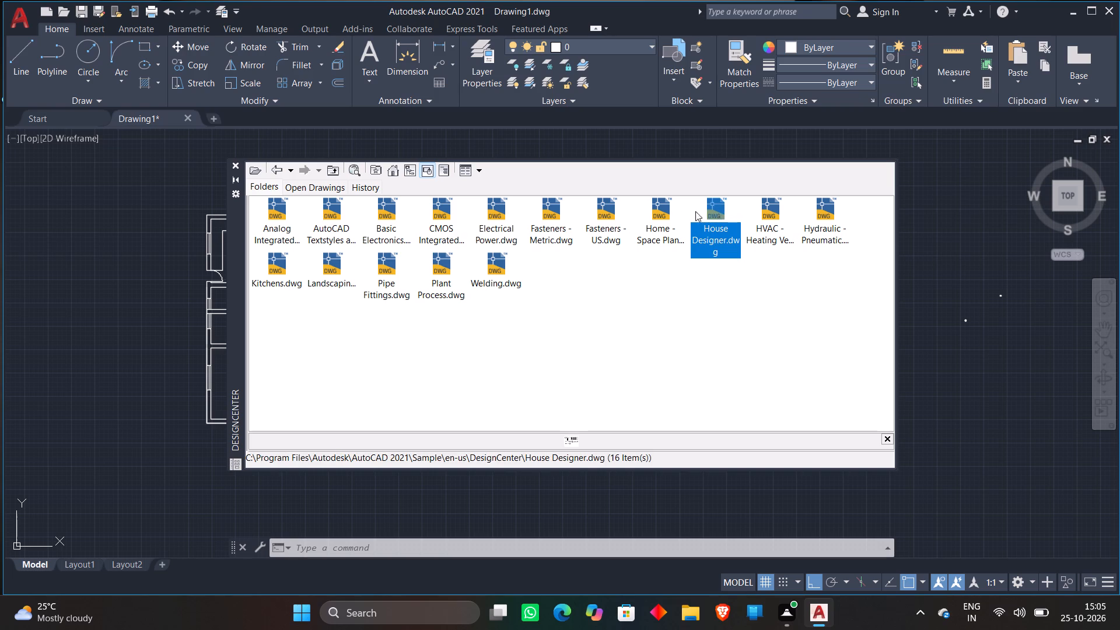
double_click(281, 209)
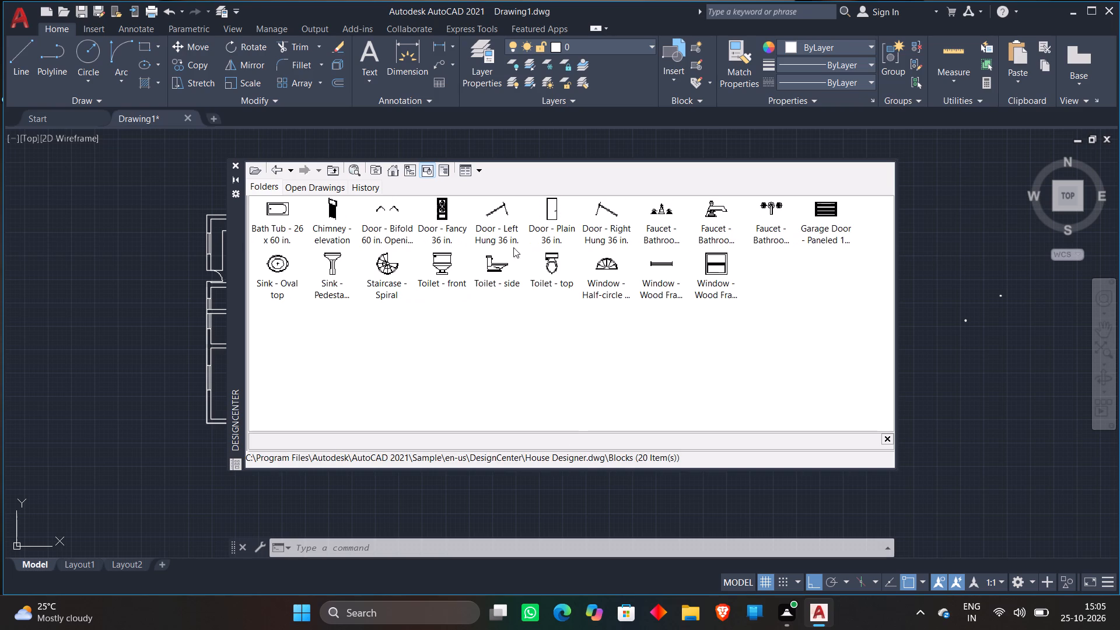
double_click(546, 258)
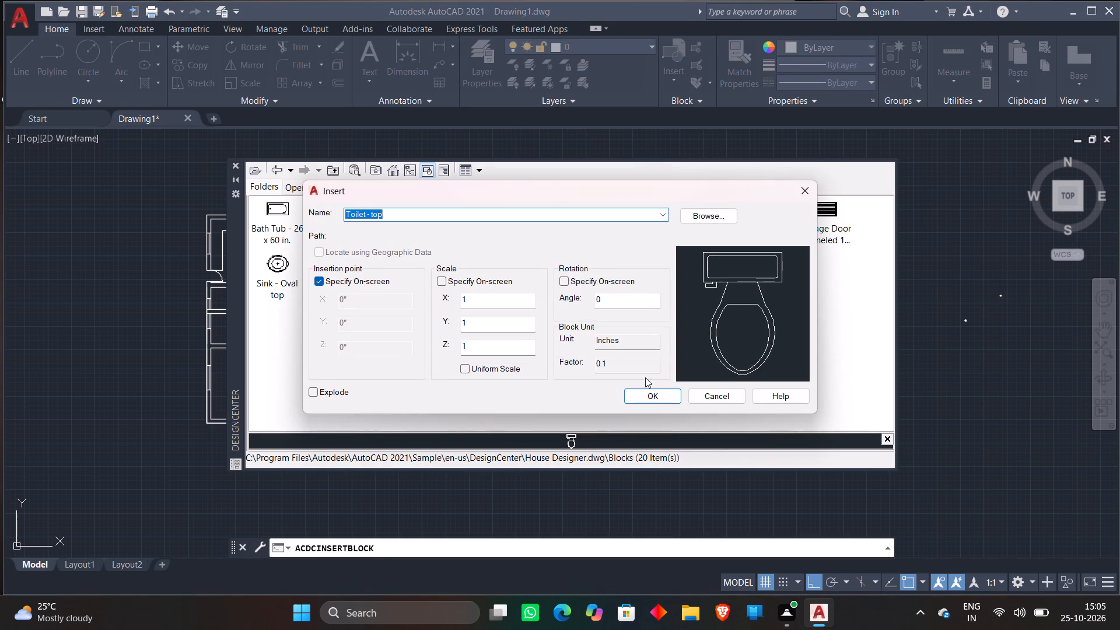
click(664, 397)
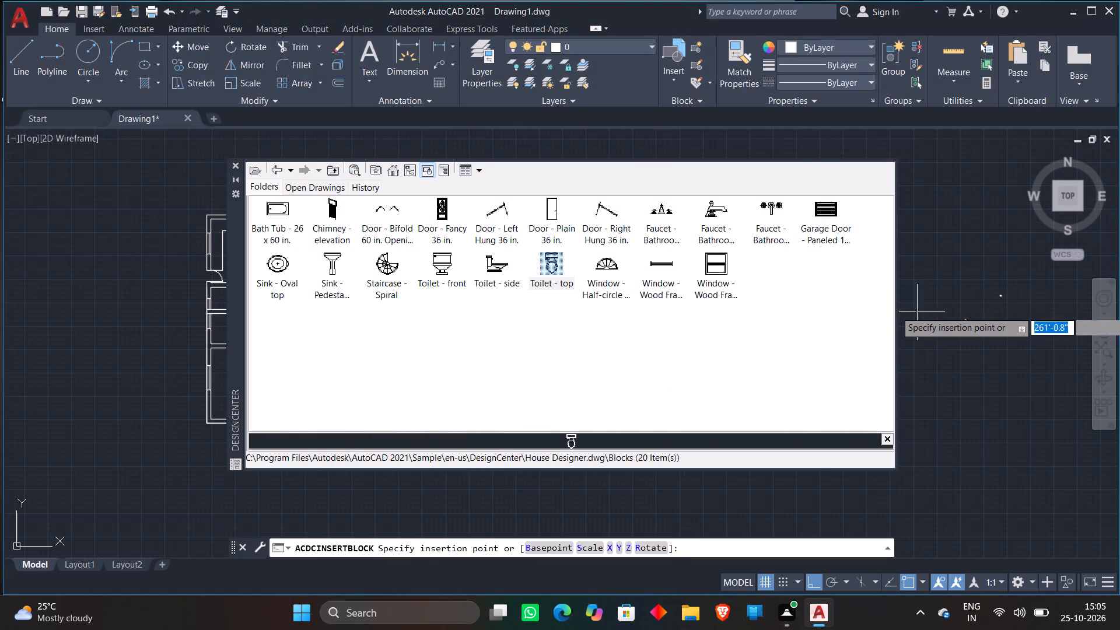
click(985, 264)
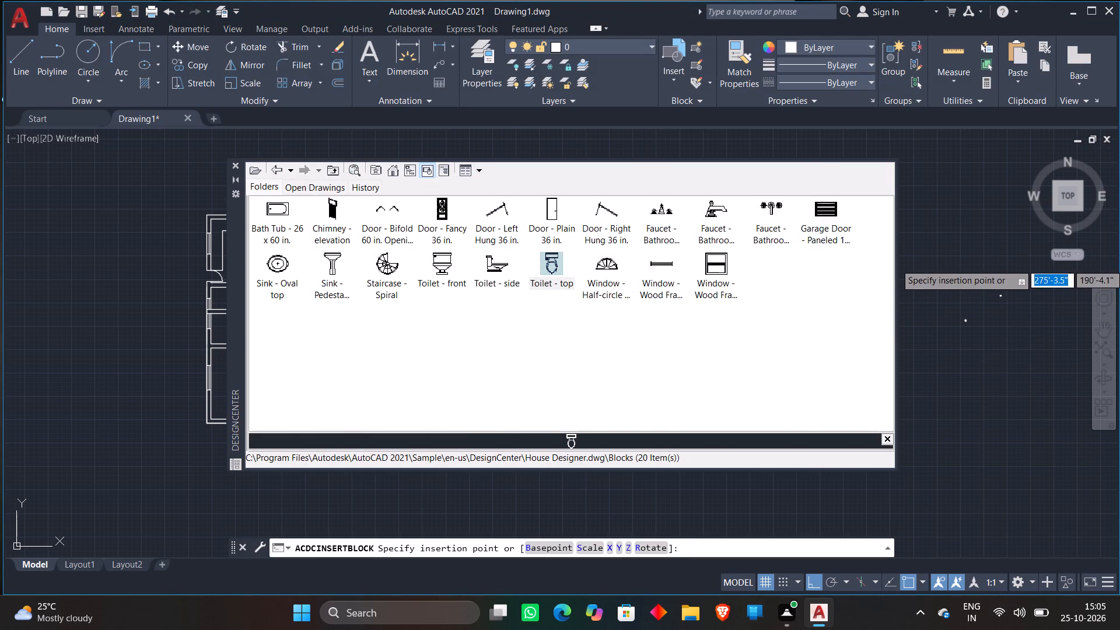
Insert the Bed - Queen block from DesignCenter's Home - Space Planner.dwg near the other blocks beside the plan.
click(279, 166)
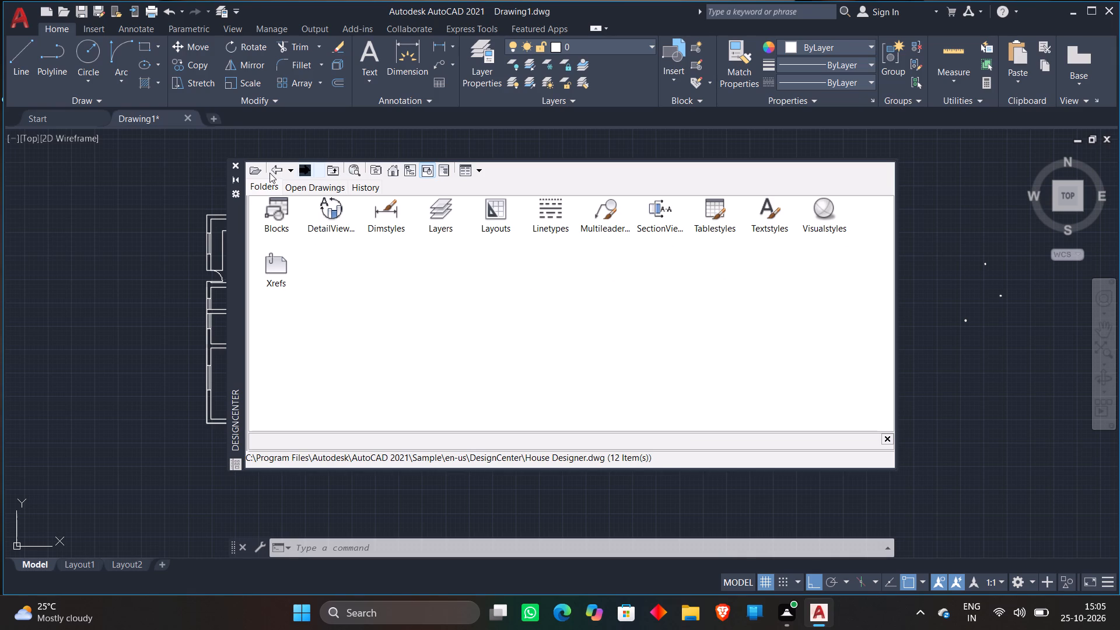
click(274, 170)
double_click(653, 217)
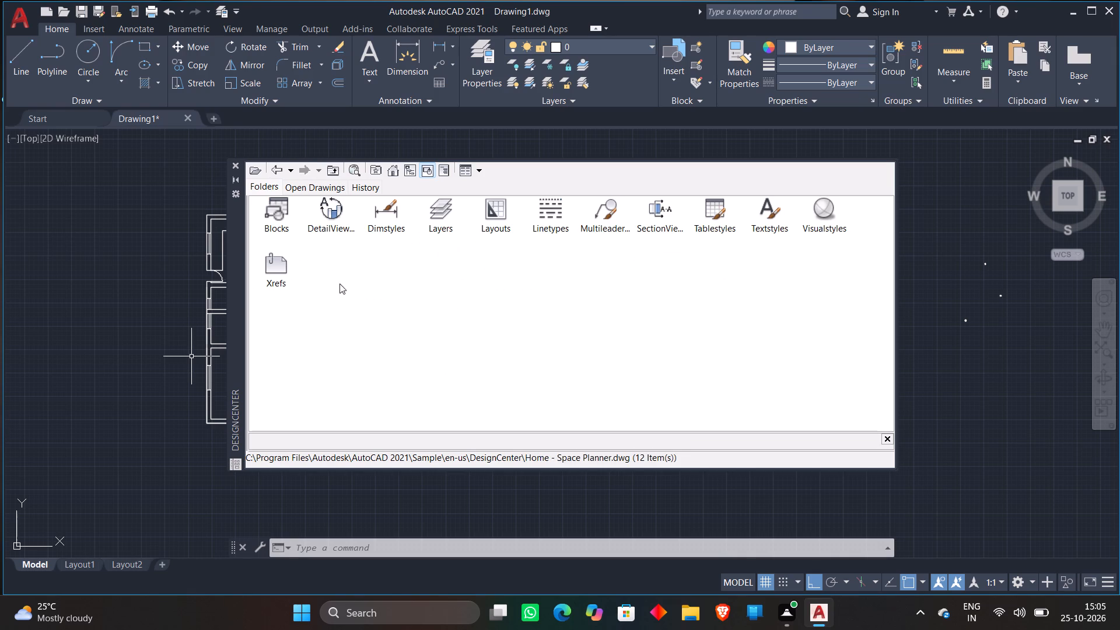
double_click(278, 205)
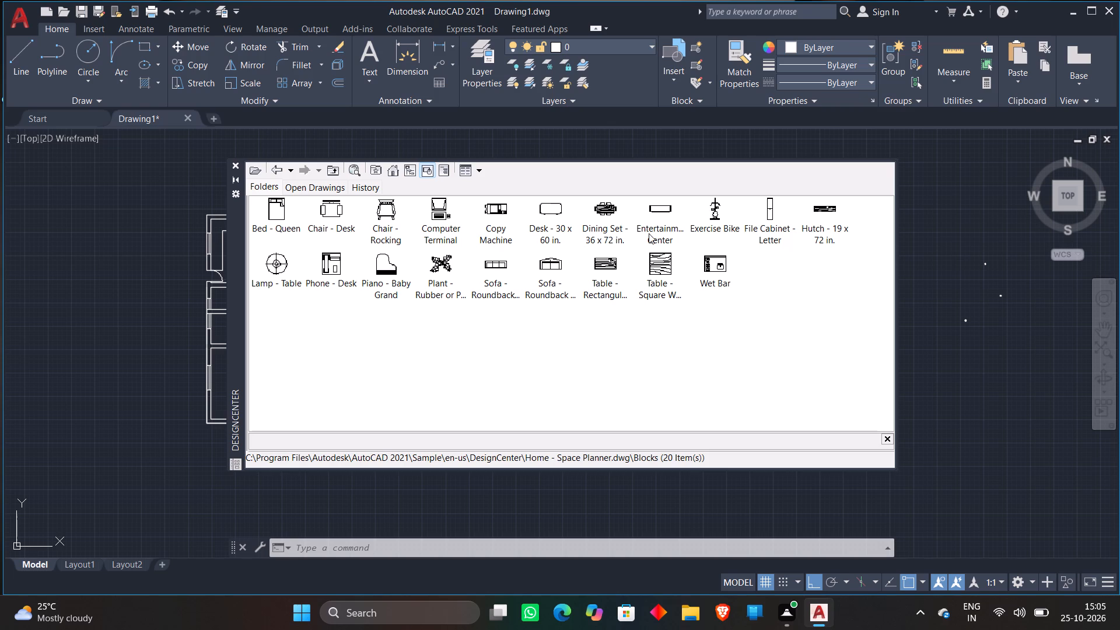
double_click(281, 217)
click(642, 395)
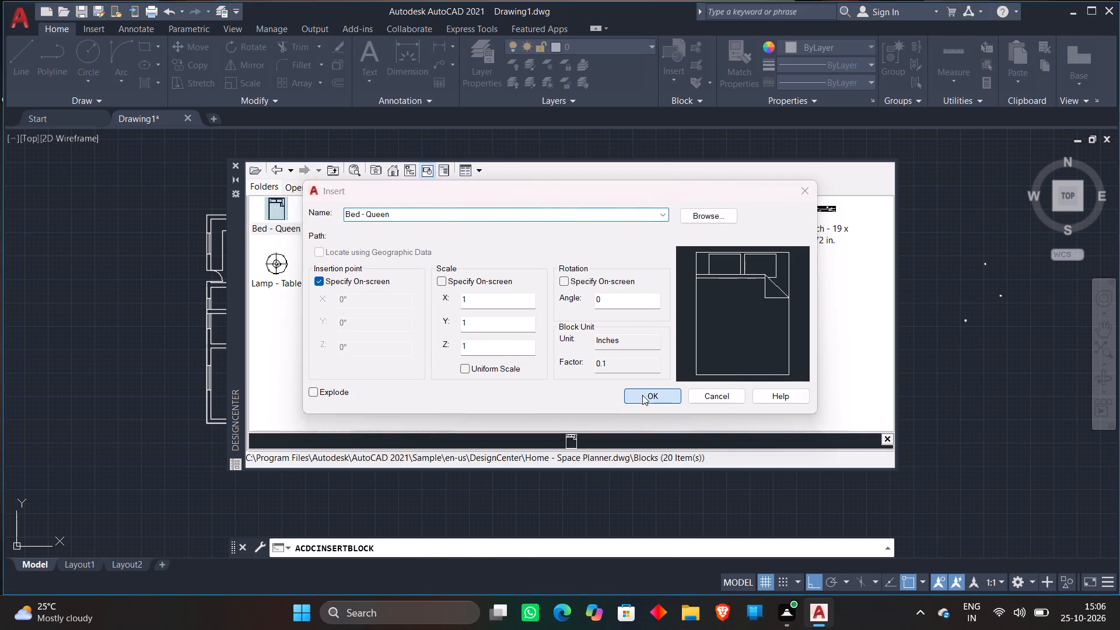
click(928, 262)
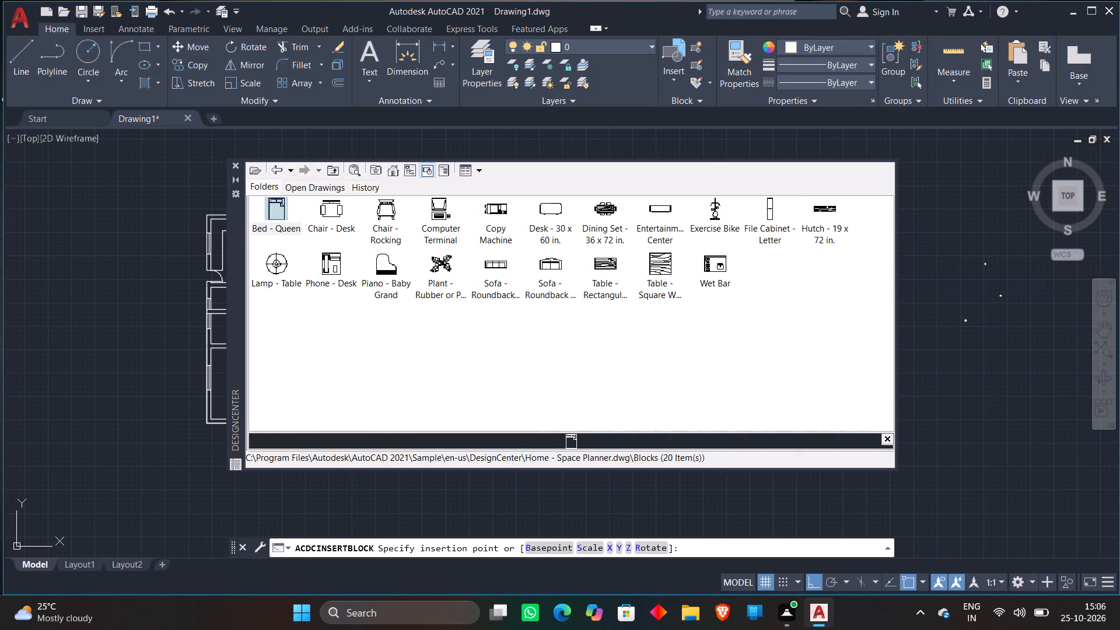
Insert the Sofa - Roundback 7 ft and Sofa - Roundback Loveseat 5 ft blocks below the bed block.
double_click(497, 268)
click(642, 396)
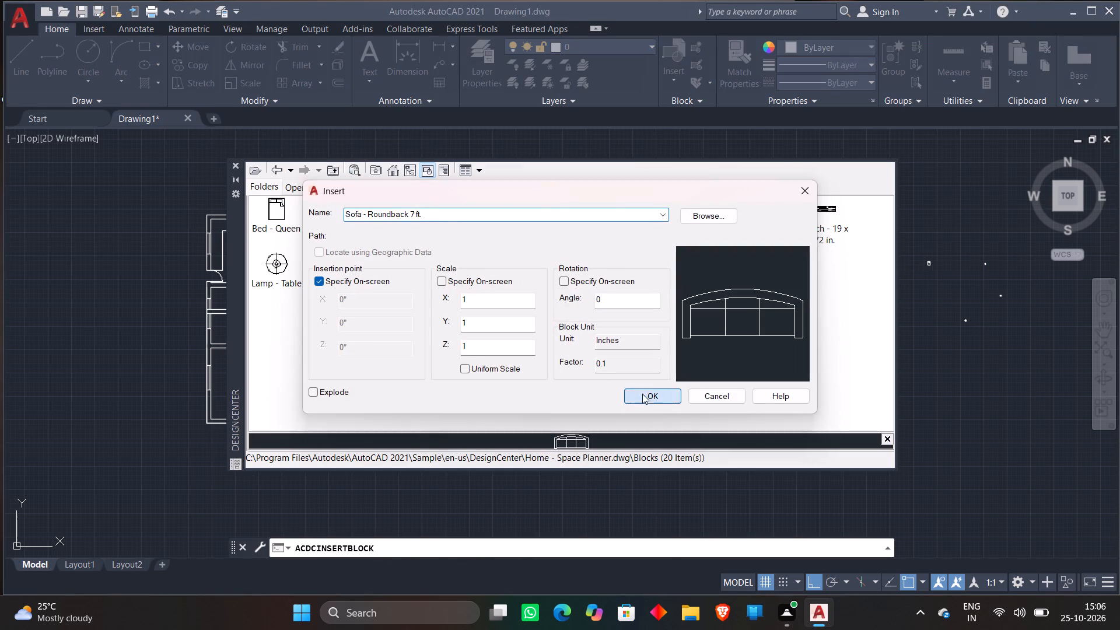
click(929, 298)
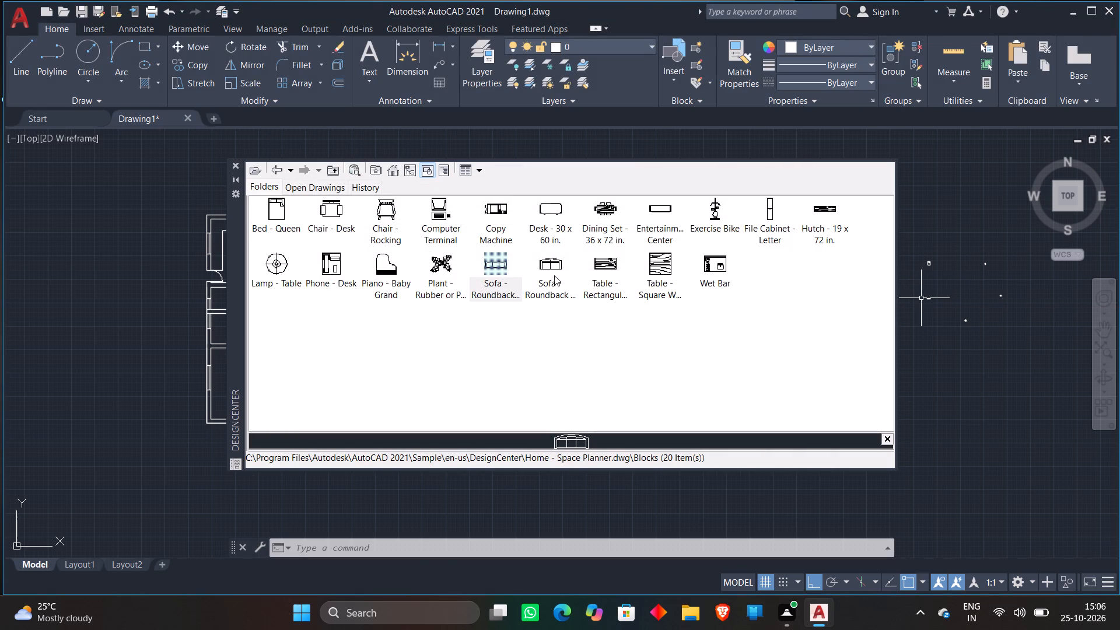
double_click(541, 267)
click(639, 397)
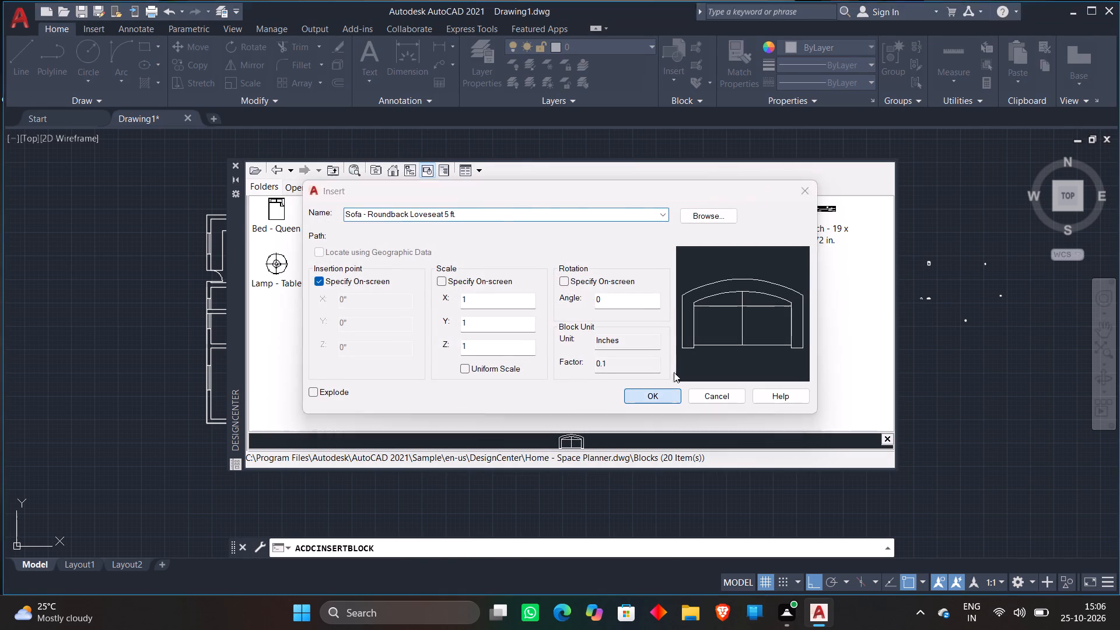
click(919, 318)
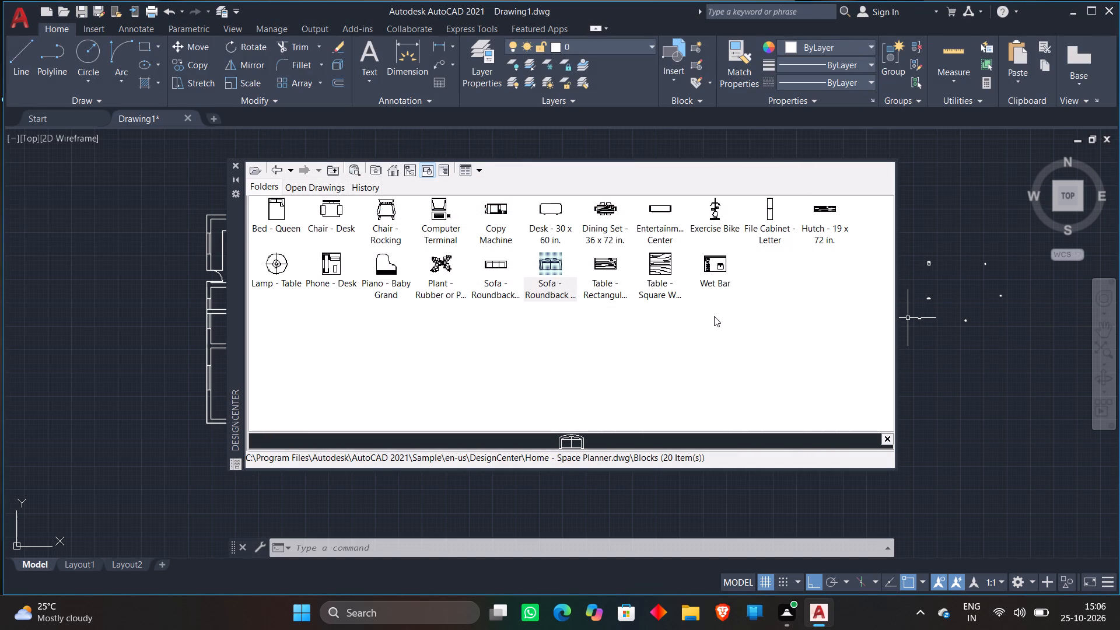
Insert the Table - Rectangular Woodgrain 60 x 30 in and Dining Set - 36 x 72 in blocks below the sofas, and close DesignCenter.
double_click(609, 268)
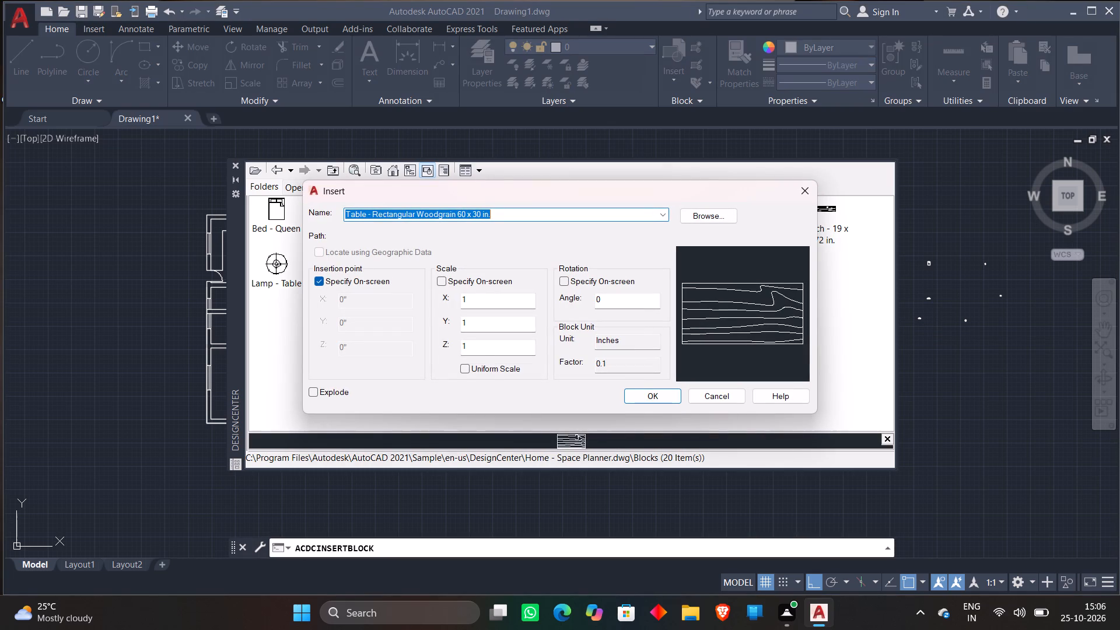
click(646, 392)
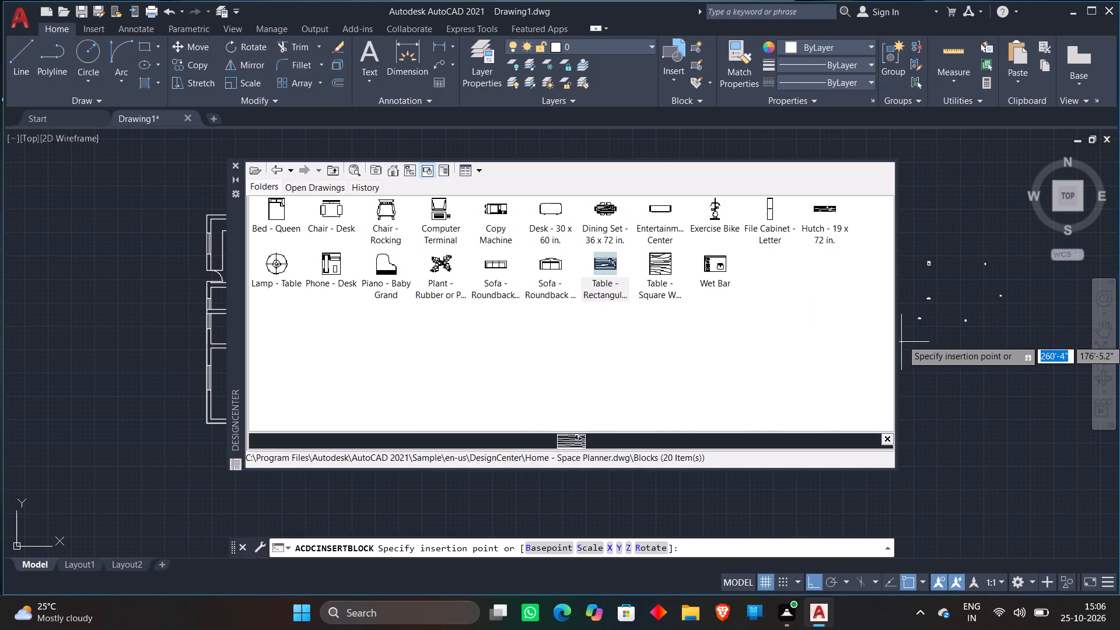
click(936, 337)
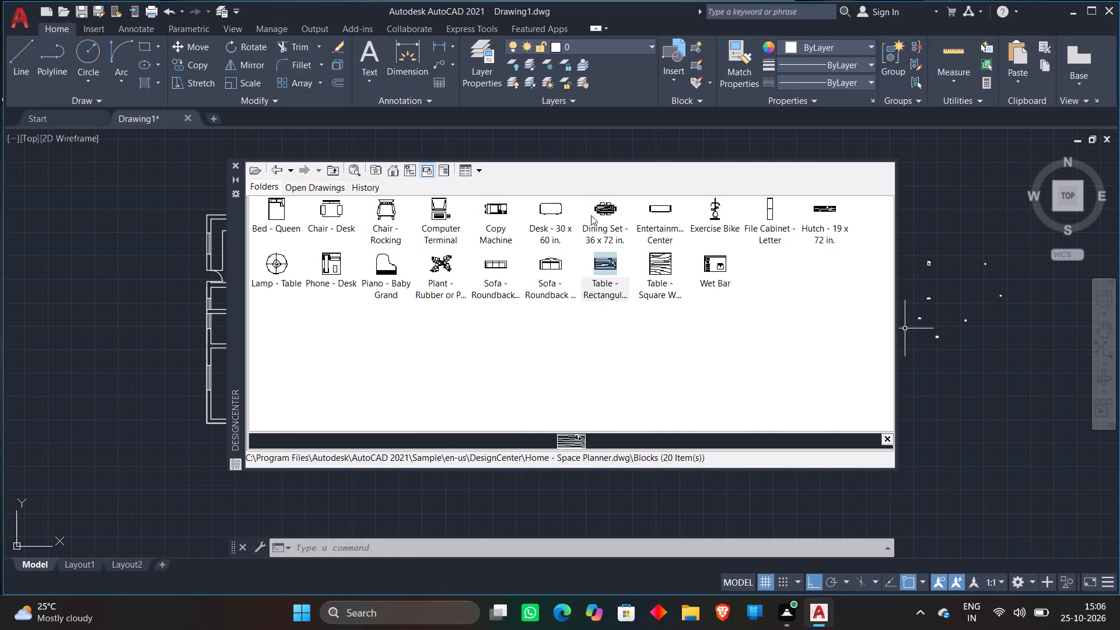
double_click(609, 211)
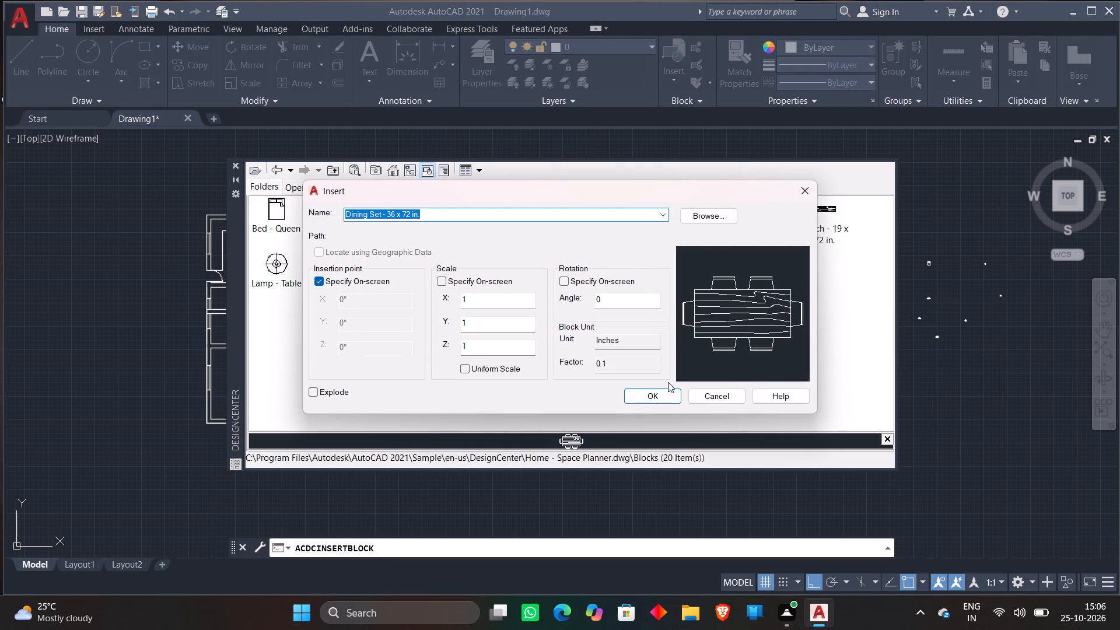
click(654, 394)
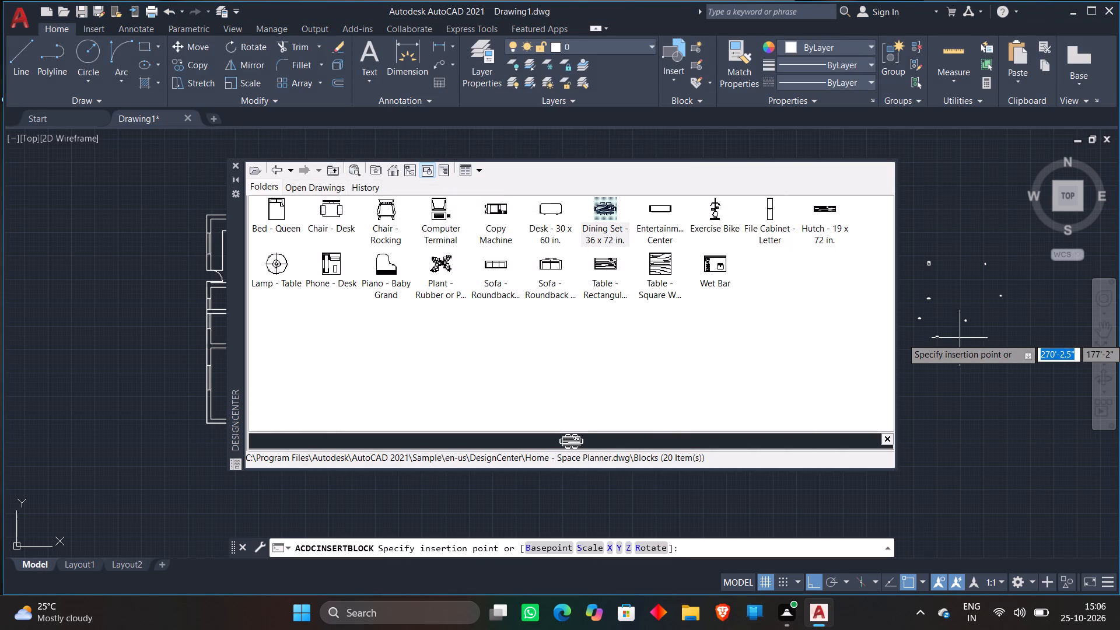
click(963, 338)
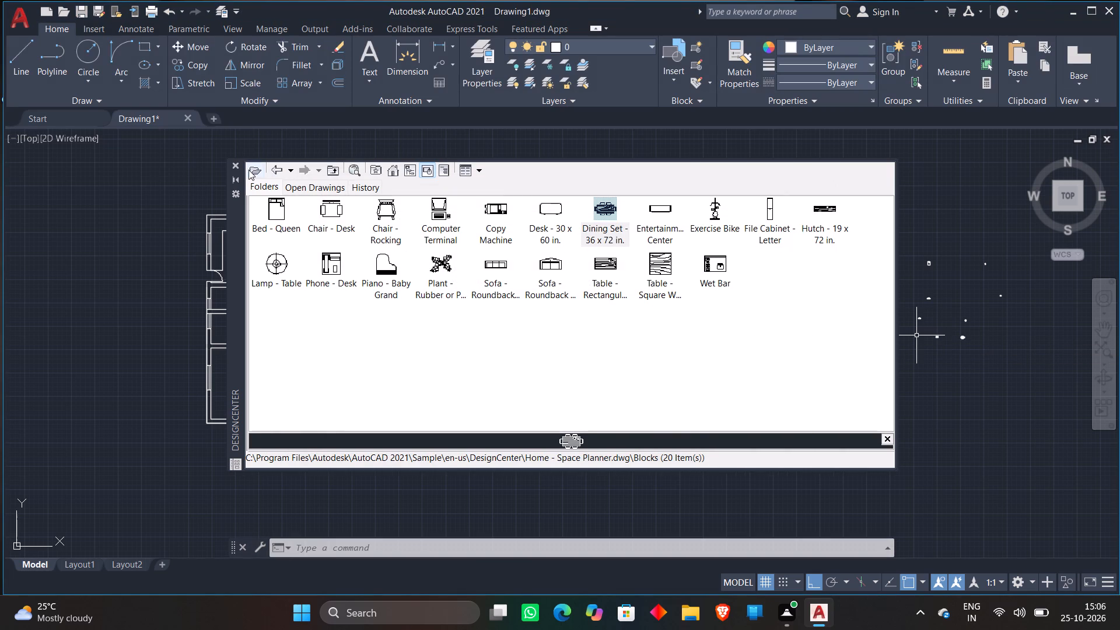
click(236, 163)
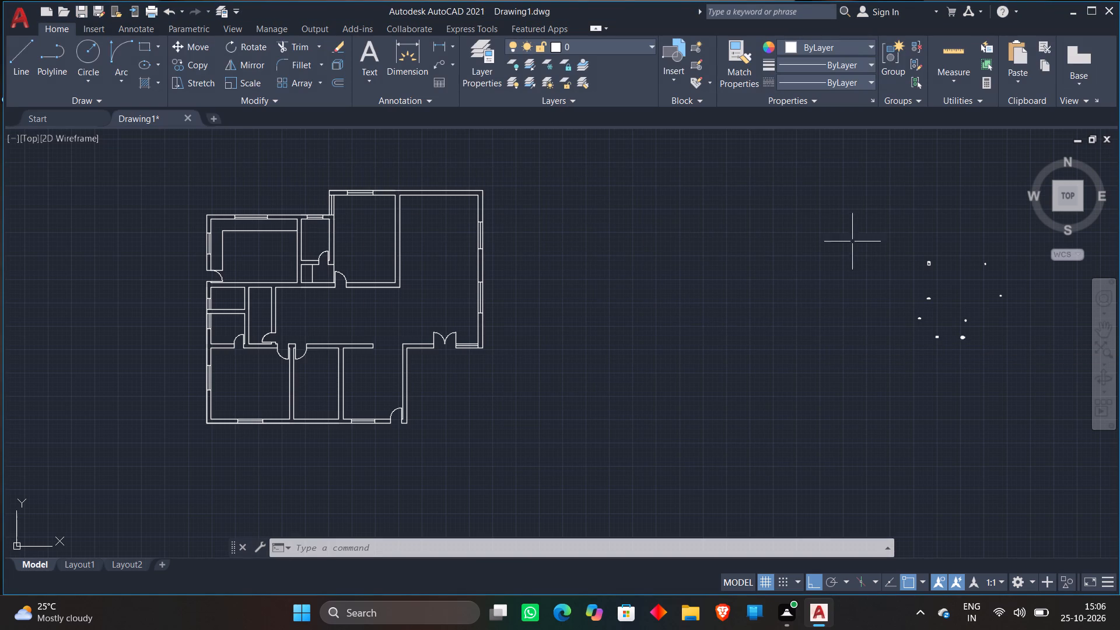
Move all the inserted furniture and fixture blocks together closer to the plan's right side.
click(853, 225)
click(1037, 367)
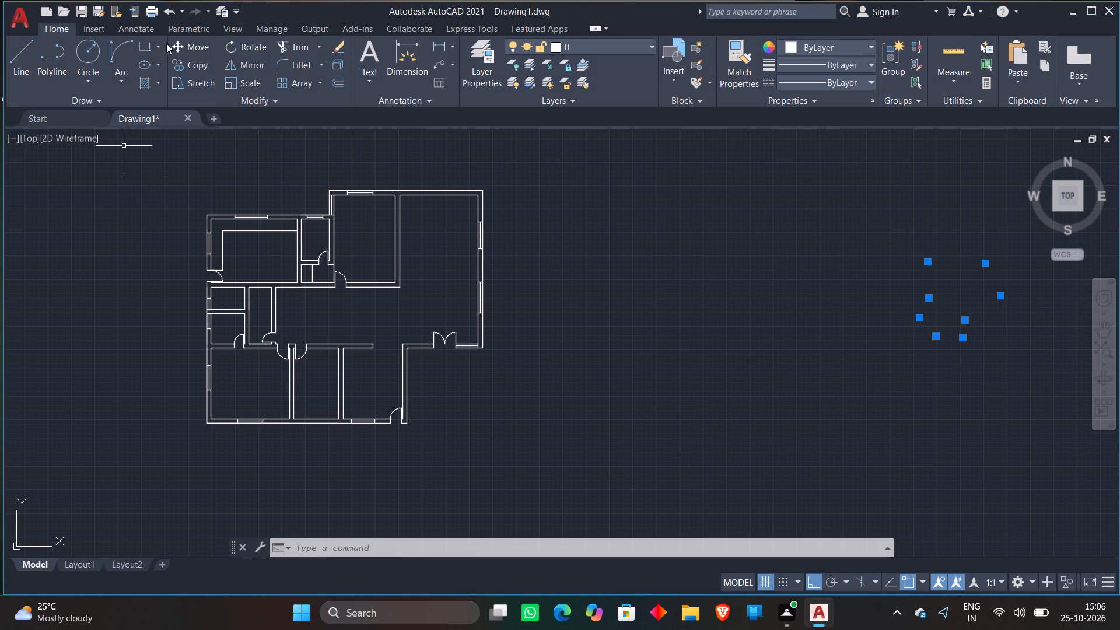
click(175, 41)
click(844, 328)
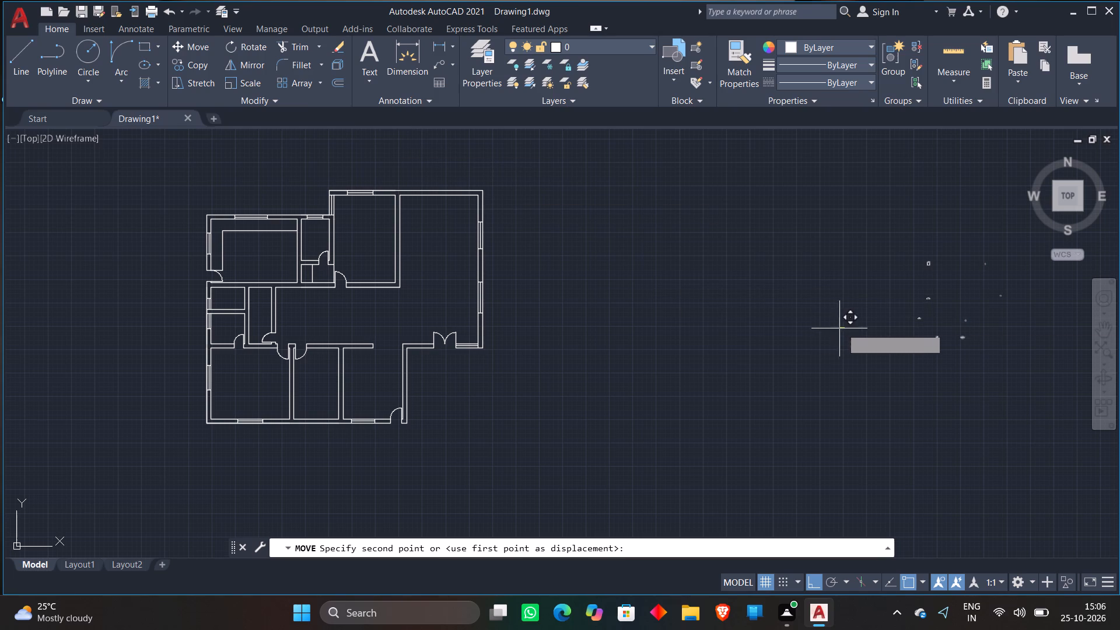
click(555, 365)
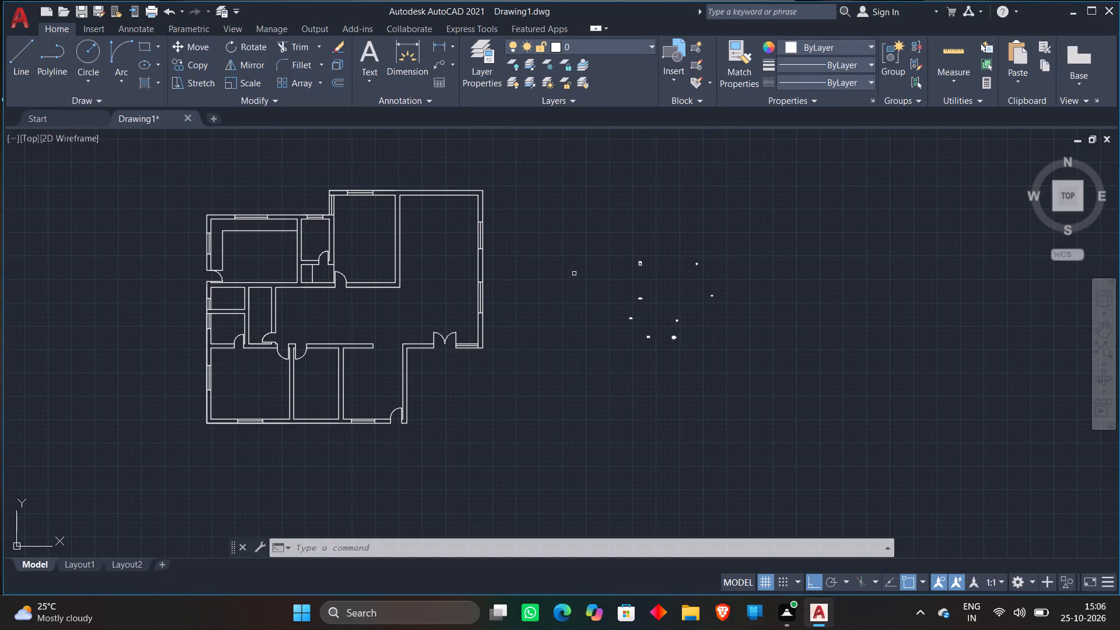
Move the queen bed block horizontally from the furniture group beside the plan into the plan's upper middle bedroom.
middle_drag(571, 271, 635, 295)
scroll(729, 297, up, 2)
click(594, 222)
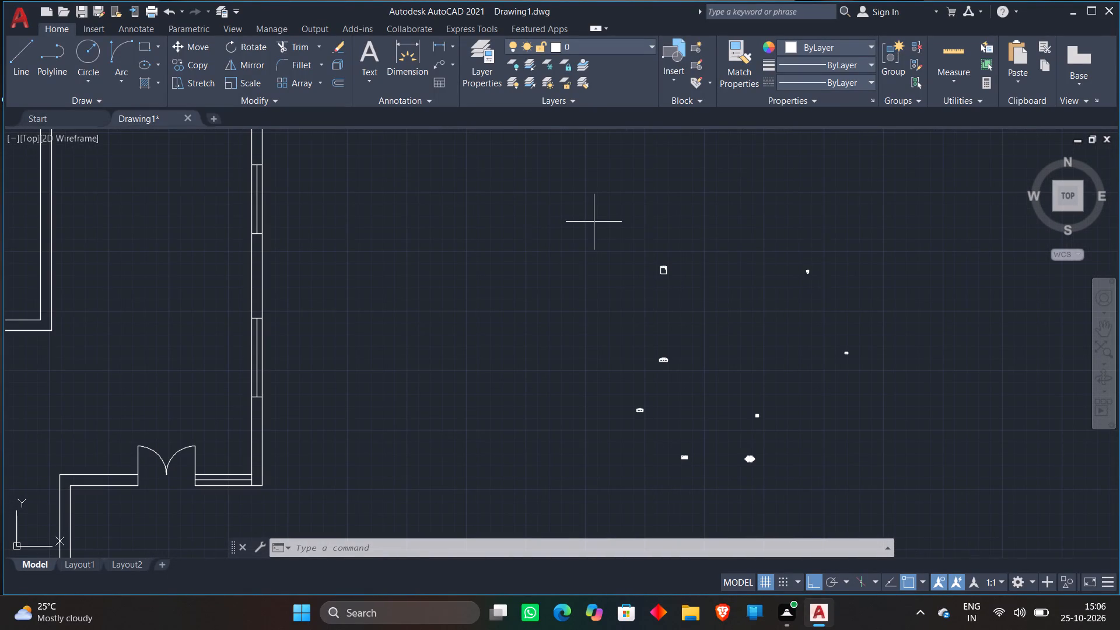
click(708, 285)
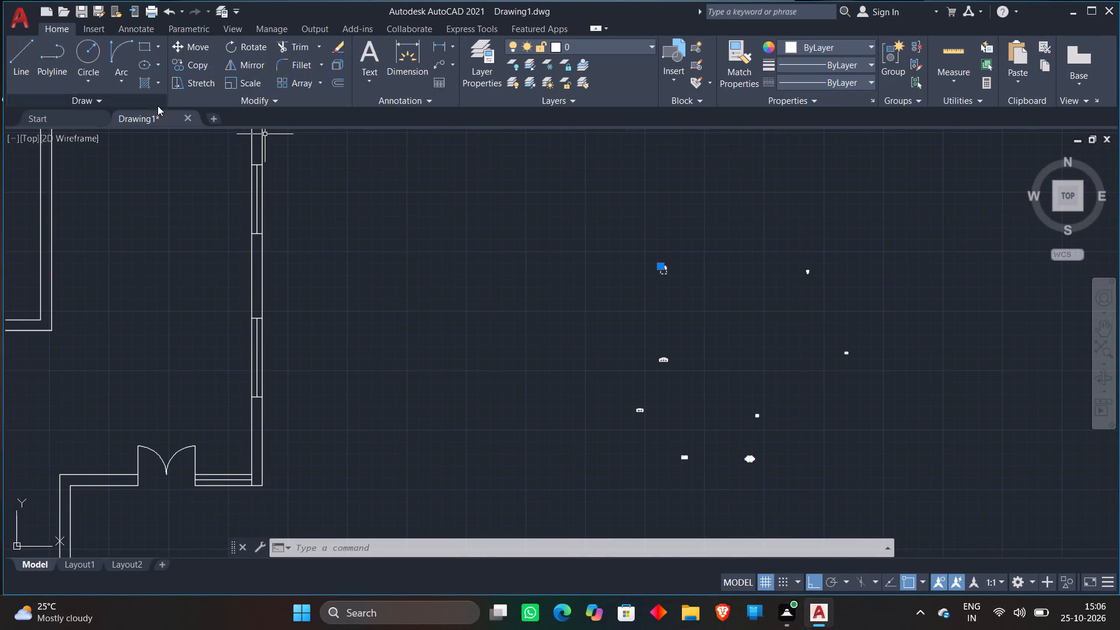
click(191, 52)
click(619, 250)
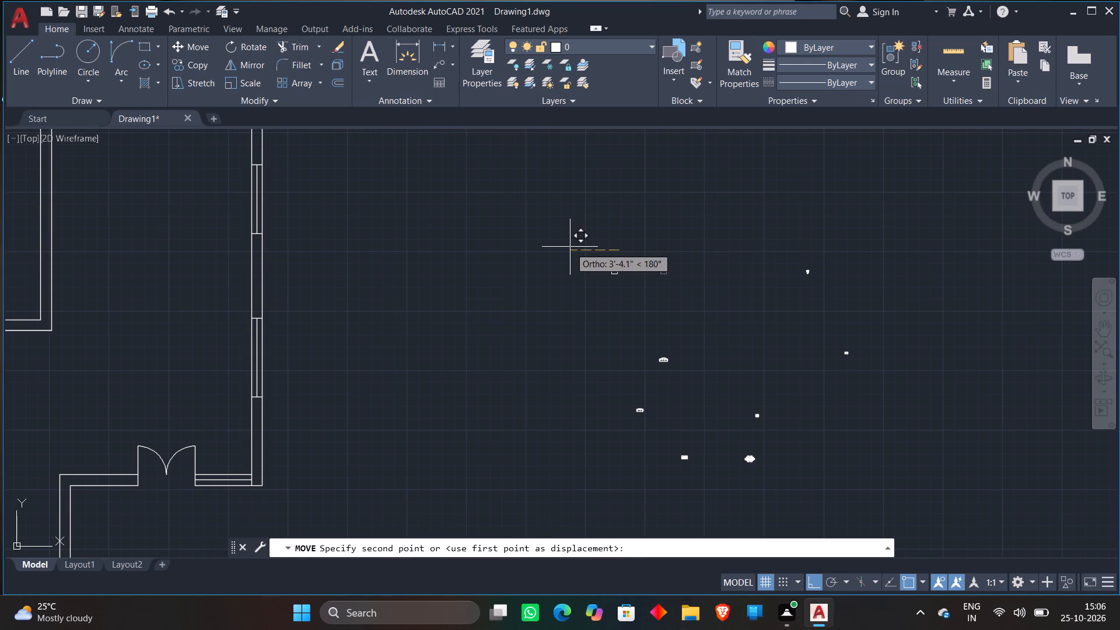
scroll(570, 247, down, 2)
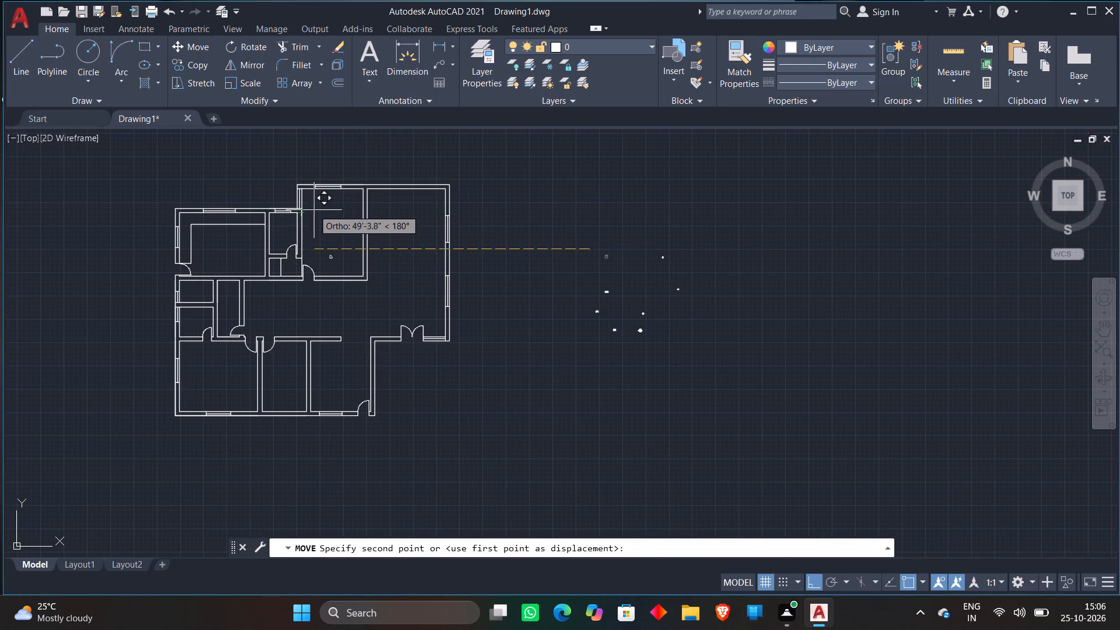
click(317, 212)
Move the bed block straight up within that bedroom, towards its upper window wall.
scroll(342, 265, up, 2)
click(341, 271)
click(272, 213)
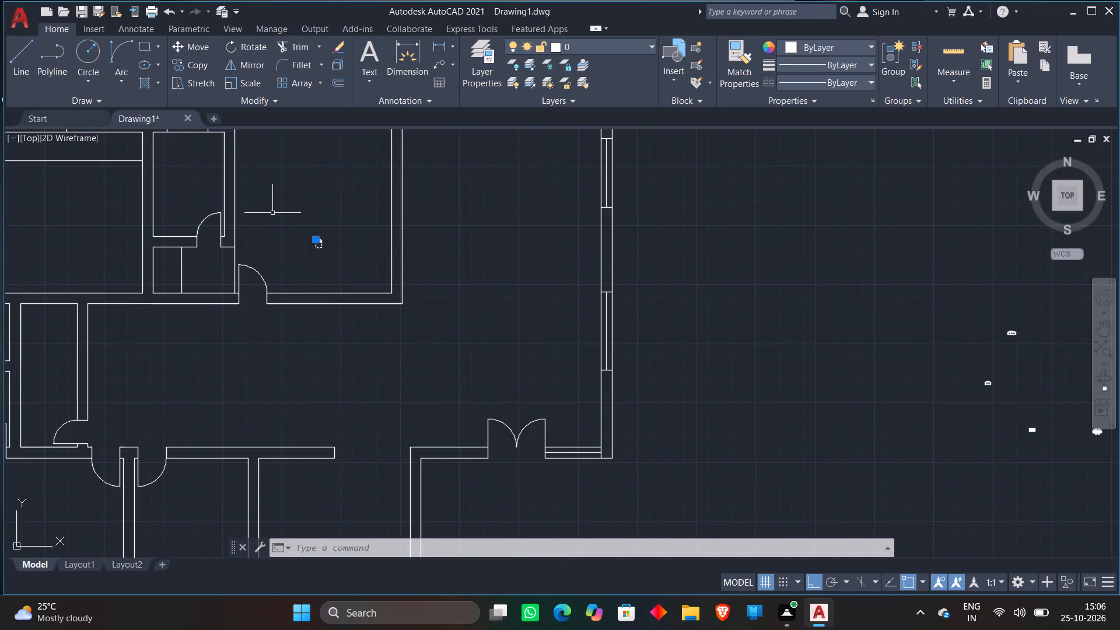
click(197, 45)
click(320, 229)
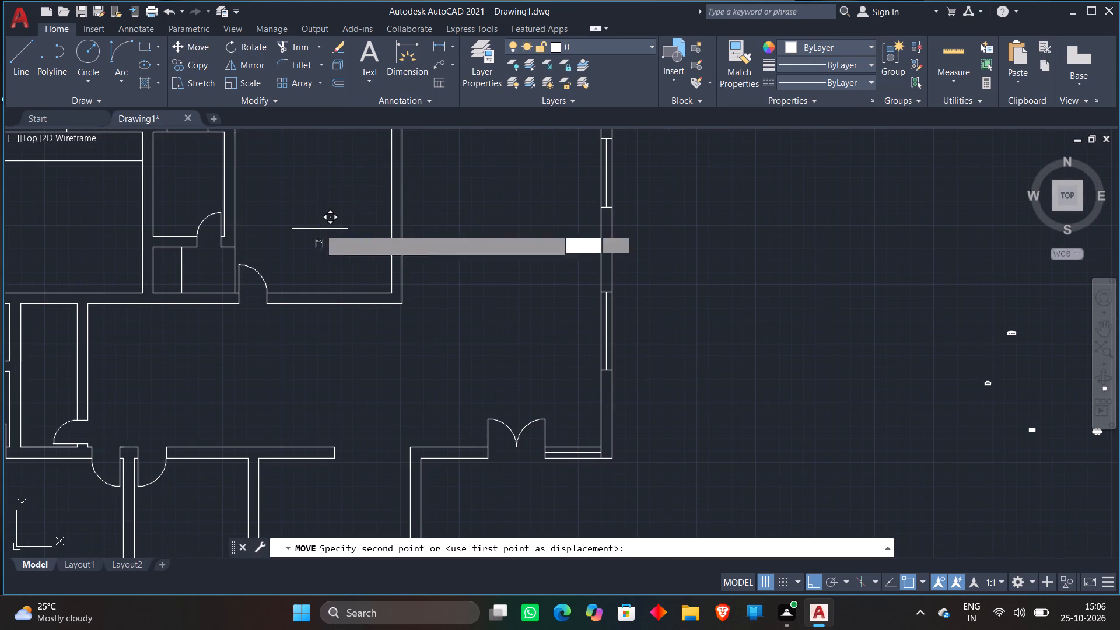
scroll(314, 194, down, 1)
middle_drag(314, 196, 334, 275)
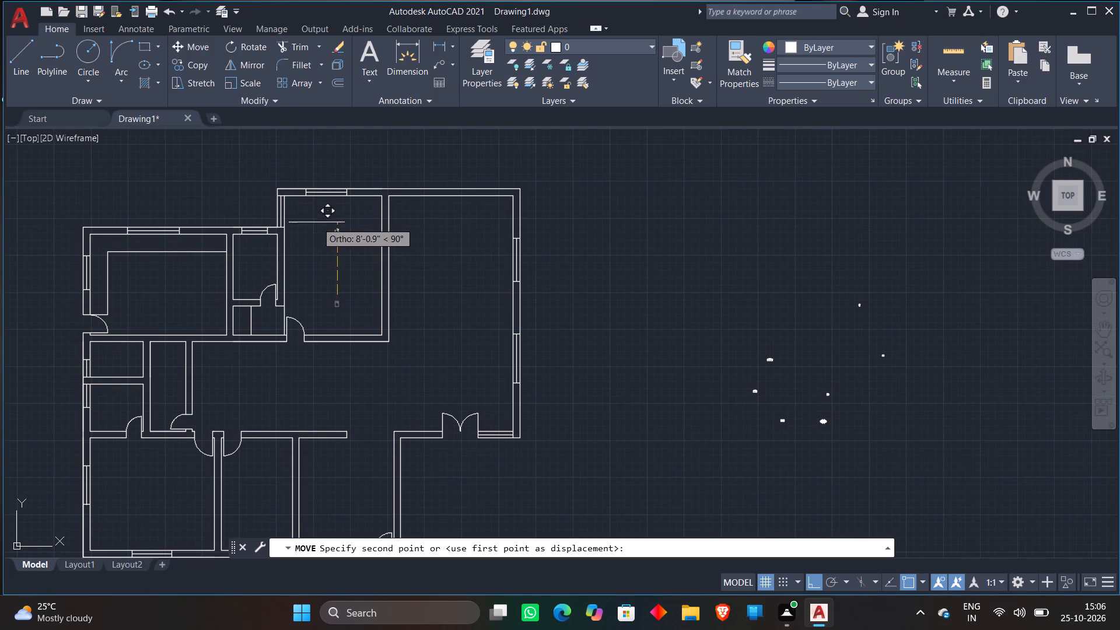
click(317, 222)
Scale the tiny bed block up freehand from a point beside it until it is a realistic size for the bedroom.
scroll(337, 228, up, 1)
click(306, 210)
click(355, 269)
right_click(355, 269)
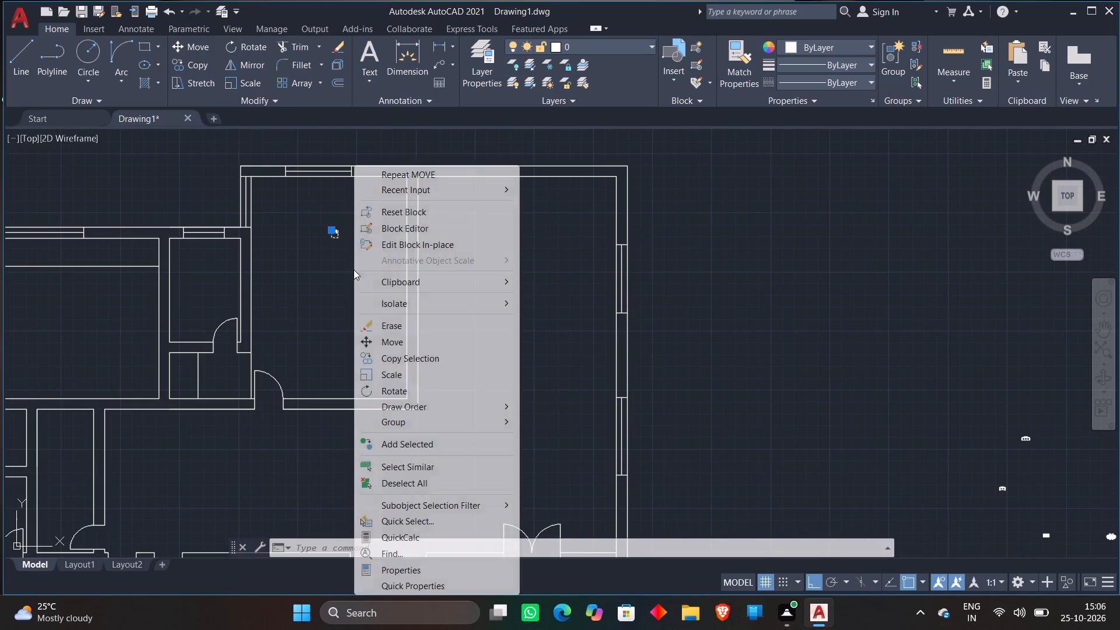
click(380, 373)
click(343, 225)
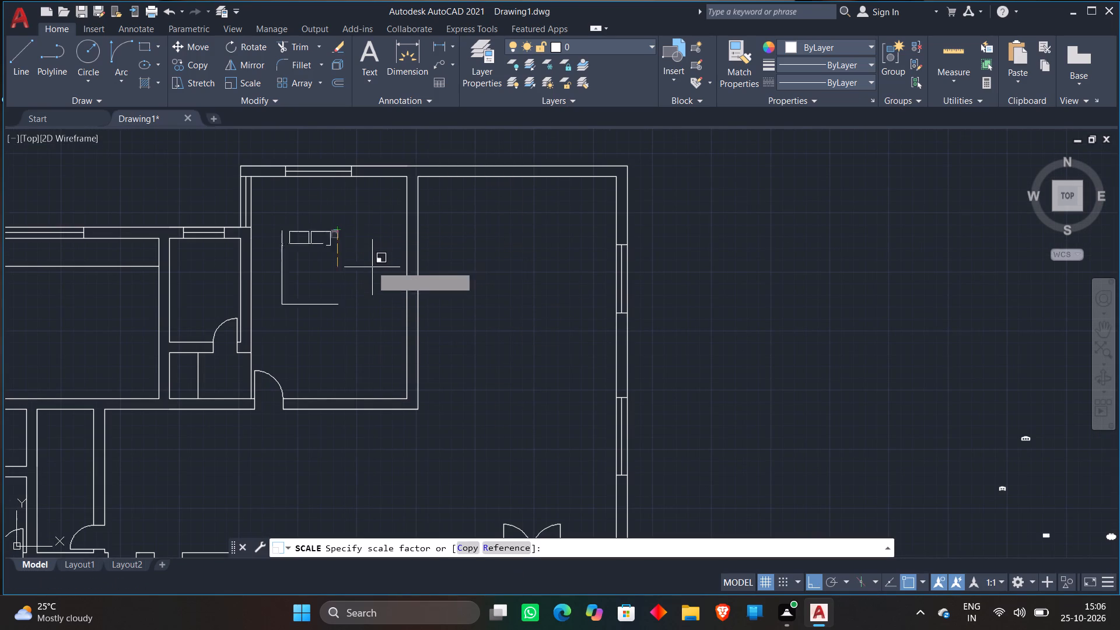
click(383, 287)
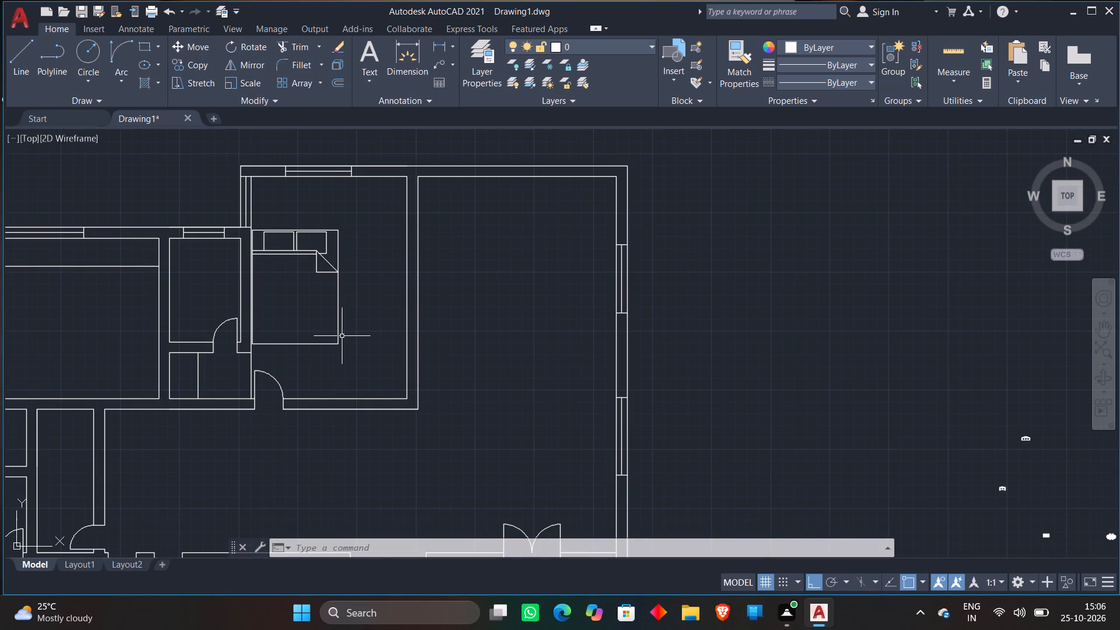
Move the enlarged bed freely so its headboard sits just inside the bedroom's upper wall, below the window.
click(338, 341)
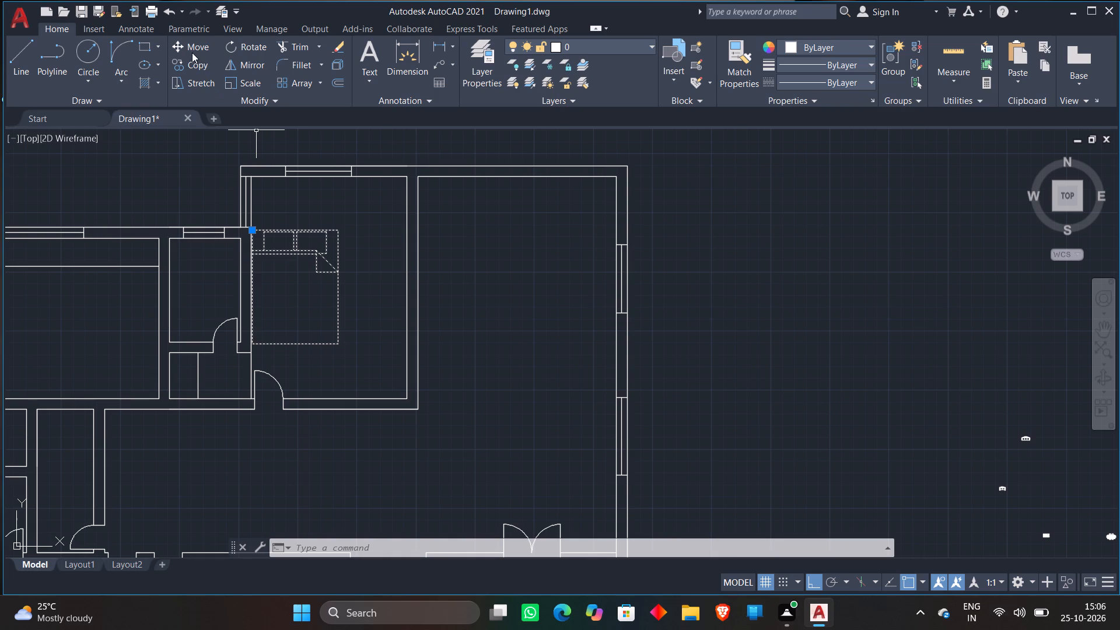
click(190, 48)
click(311, 299)
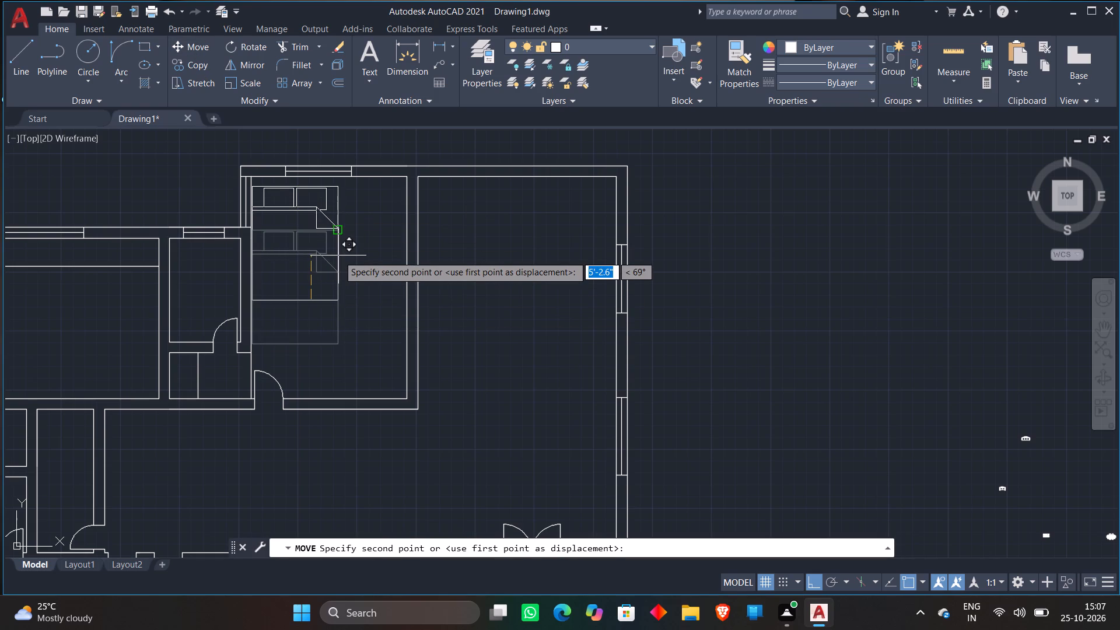
key(F8)
scroll(332, 260, up, 1)
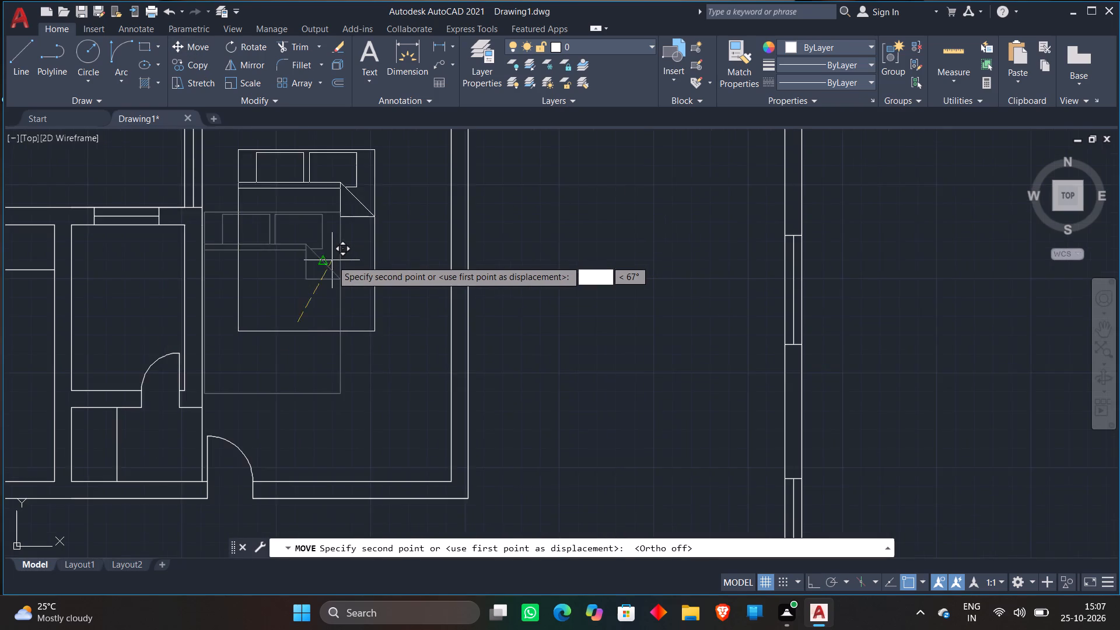
scroll(332, 260, up, 1)
scroll(332, 260, down, 1)
middle_drag(332, 261, 334, 341)
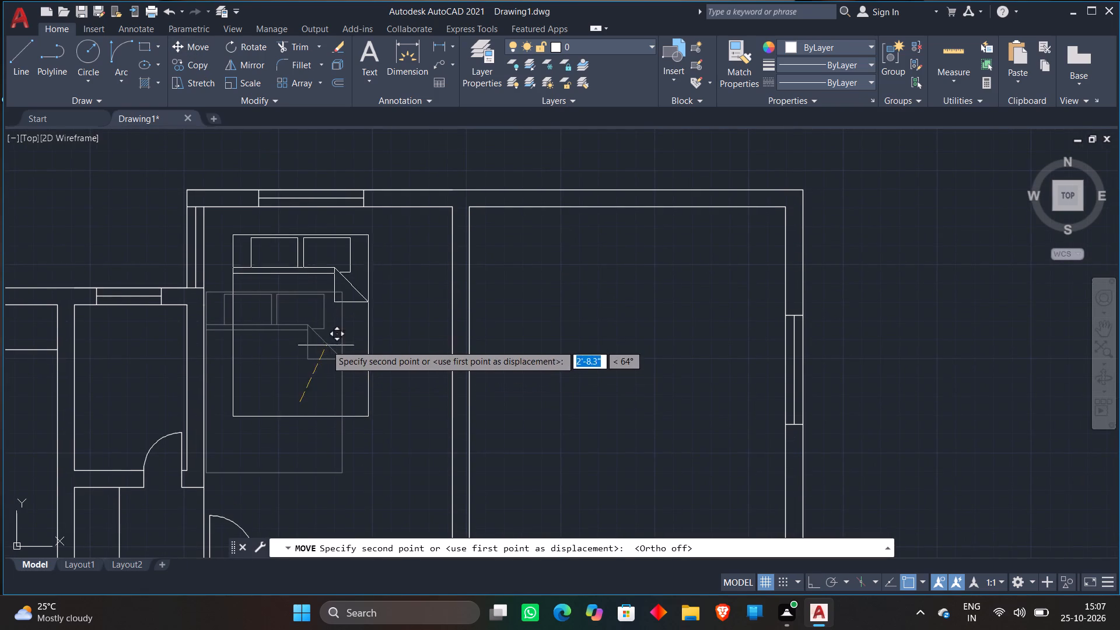
click(337, 325)
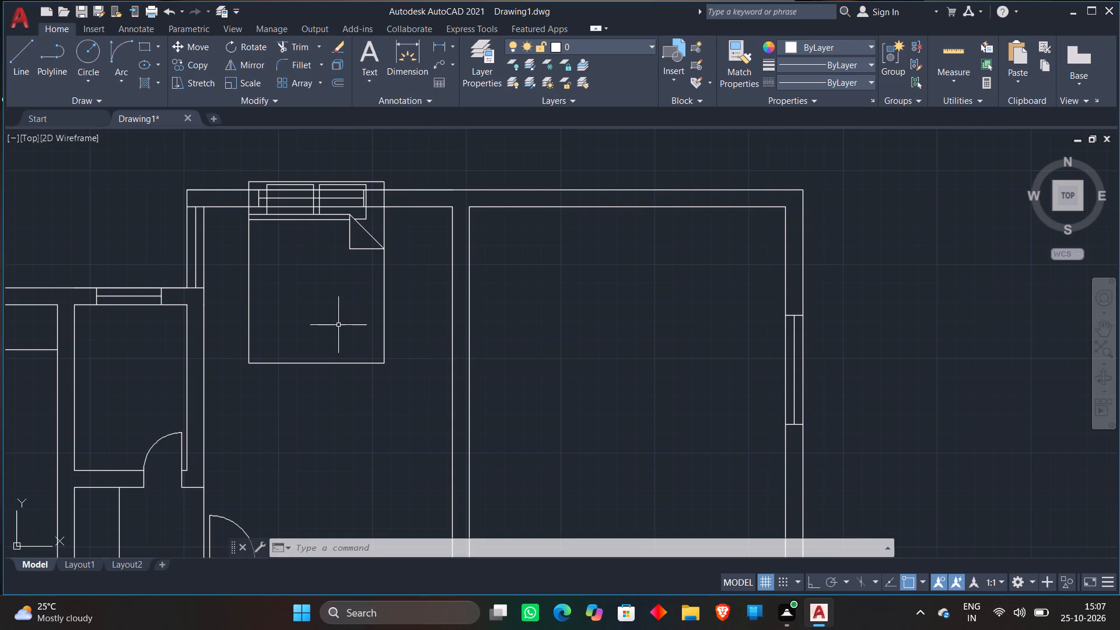
click(251, 363)
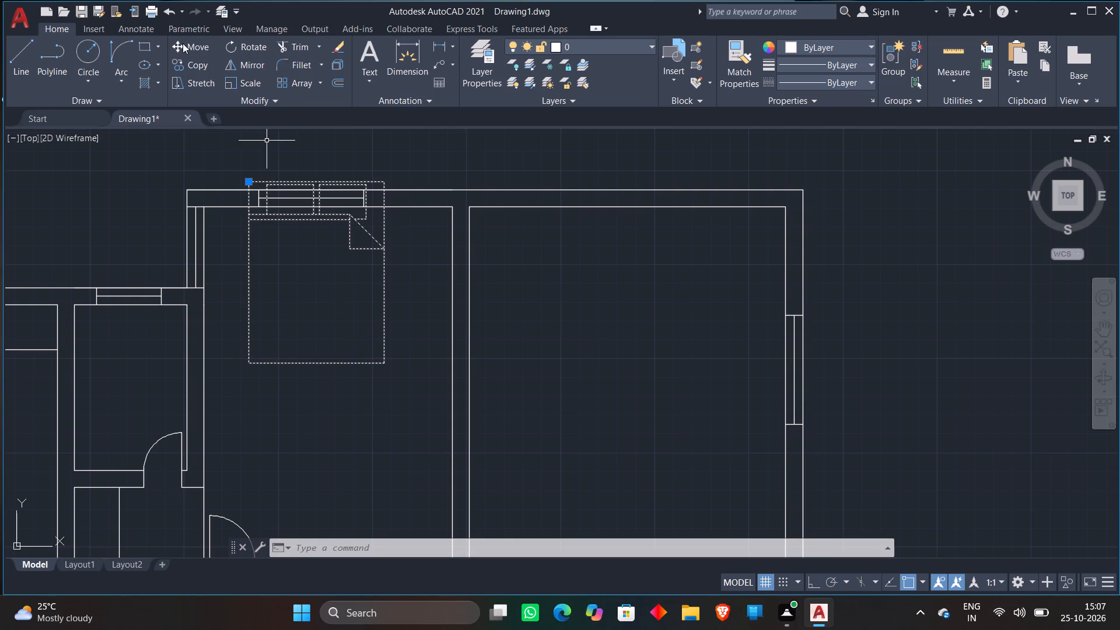
click(185, 45)
click(299, 242)
click(294, 290)
Copy the enlarged bed into the plan's lower-left bedroom.
scroll(351, 262, down, 2)
scroll(485, 260, down, 2)
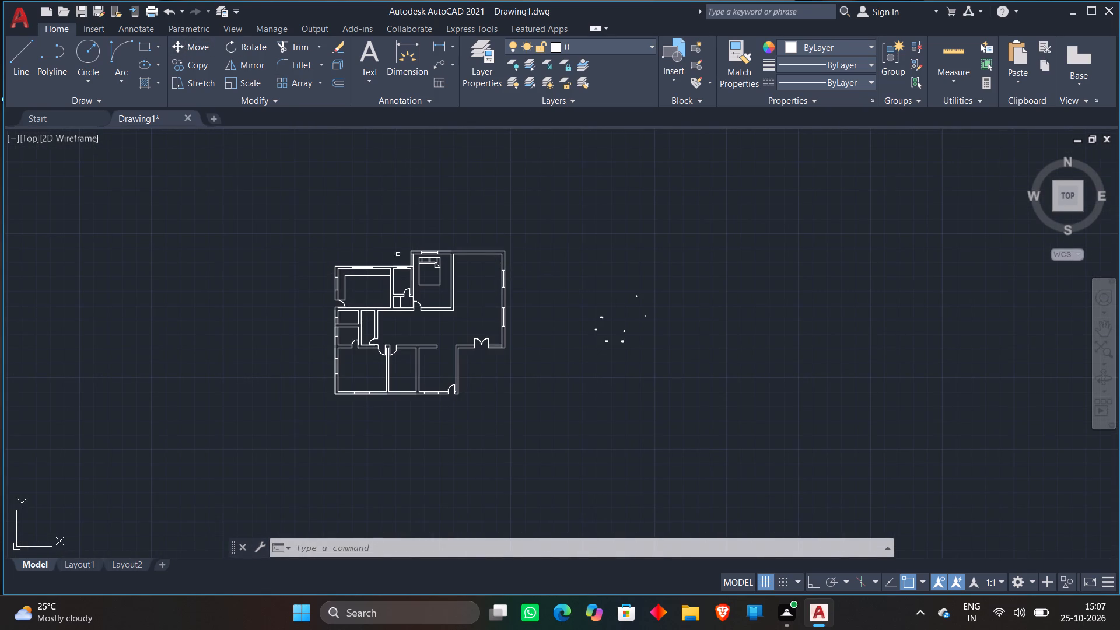
click(428, 283)
right_click(429, 283)
click(459, 359)
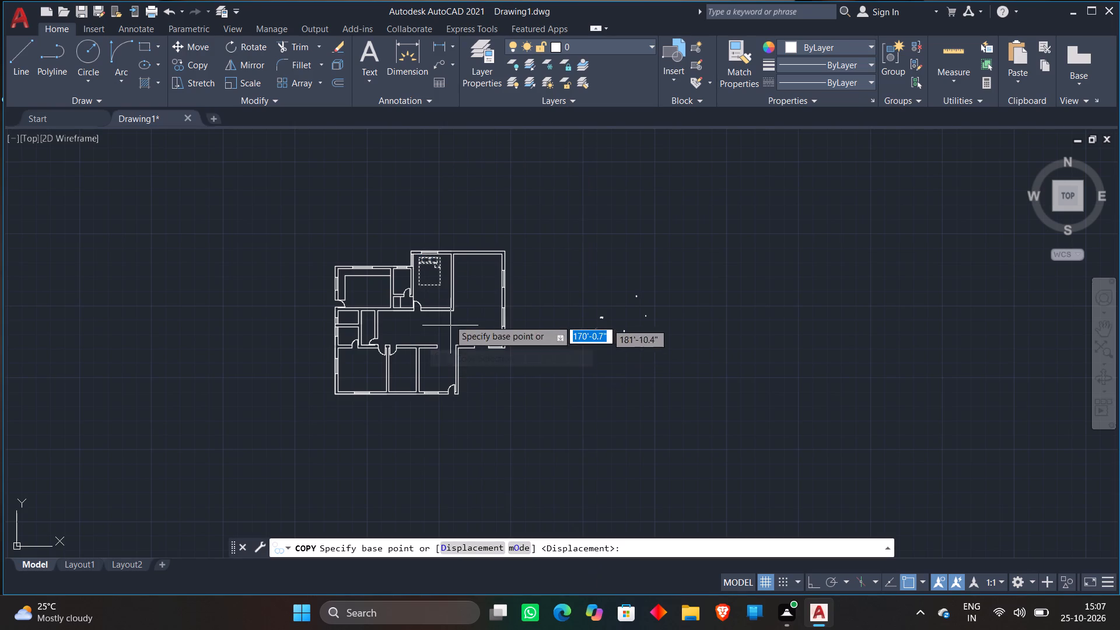
click(435, 274)
scroll(359, 382, up, 4)
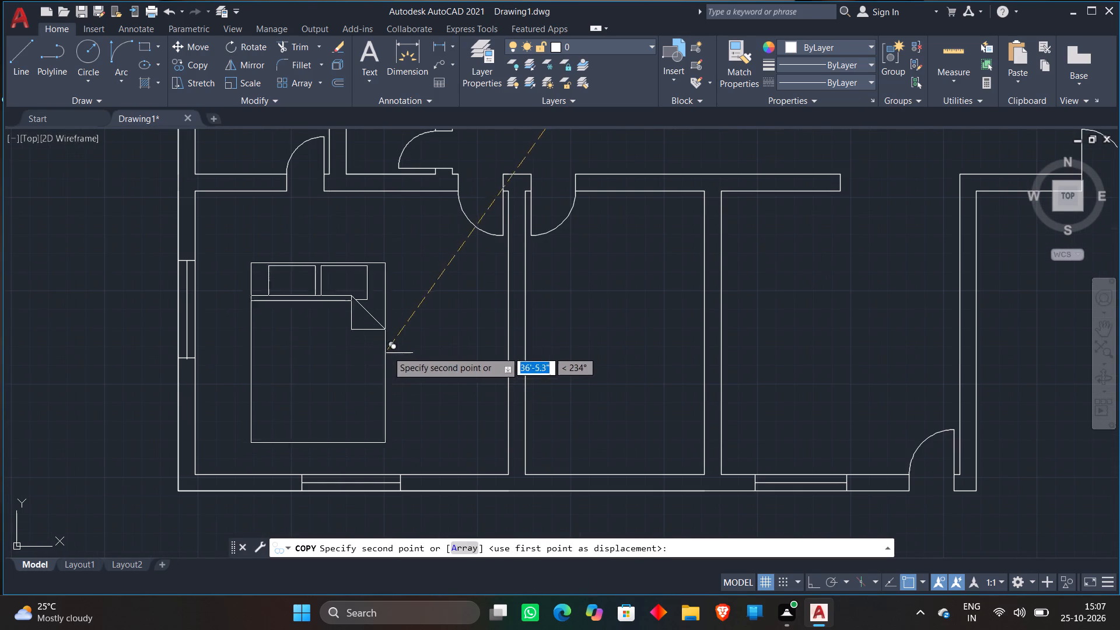
click(418, 355)
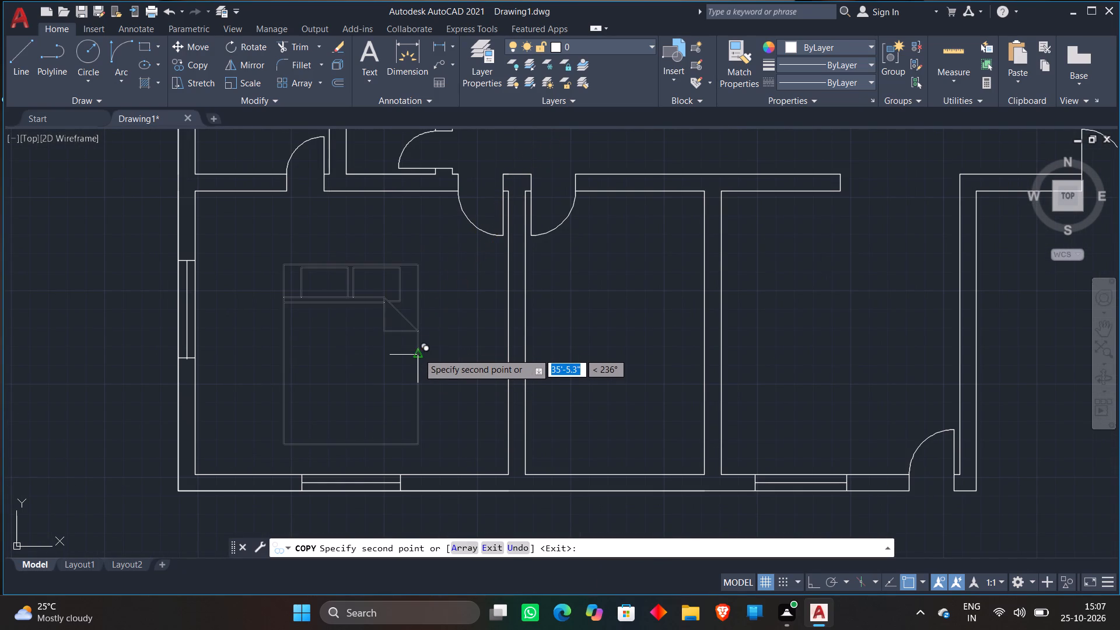
key(space)
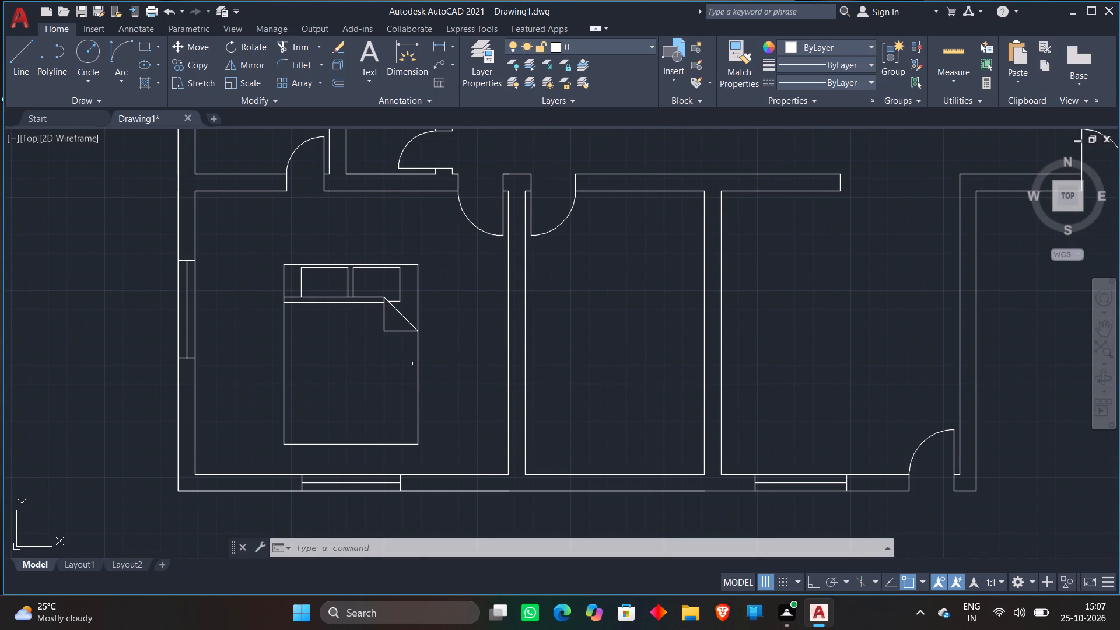
Rotate the copied bed 180° so its pillows face the lower-left bedroom's bottom window wall.
click(414, 363)
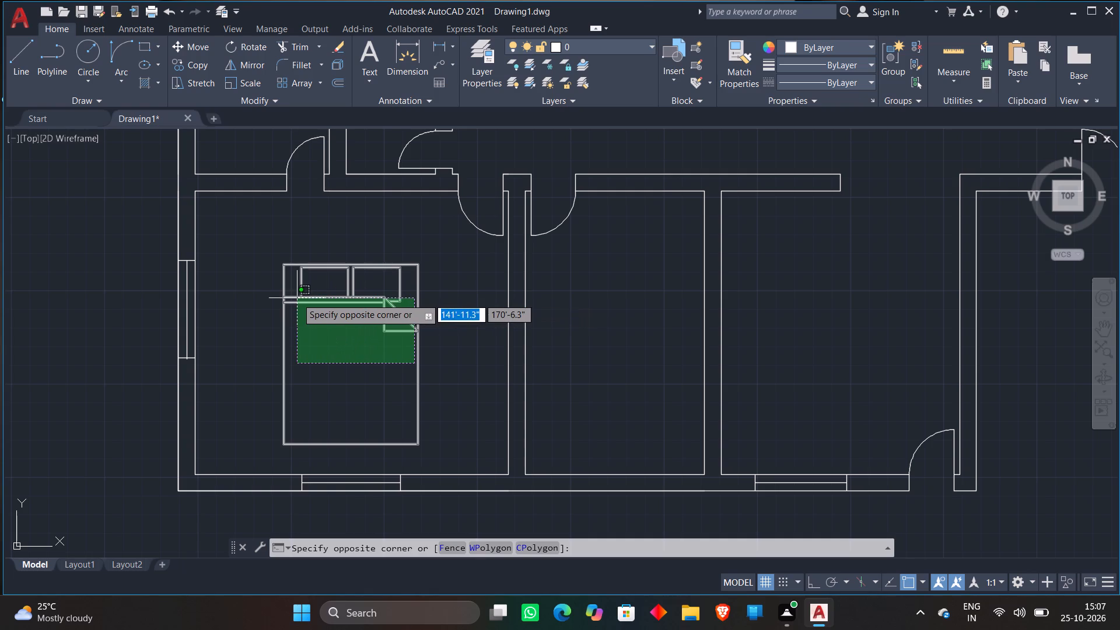
click(293, 281)
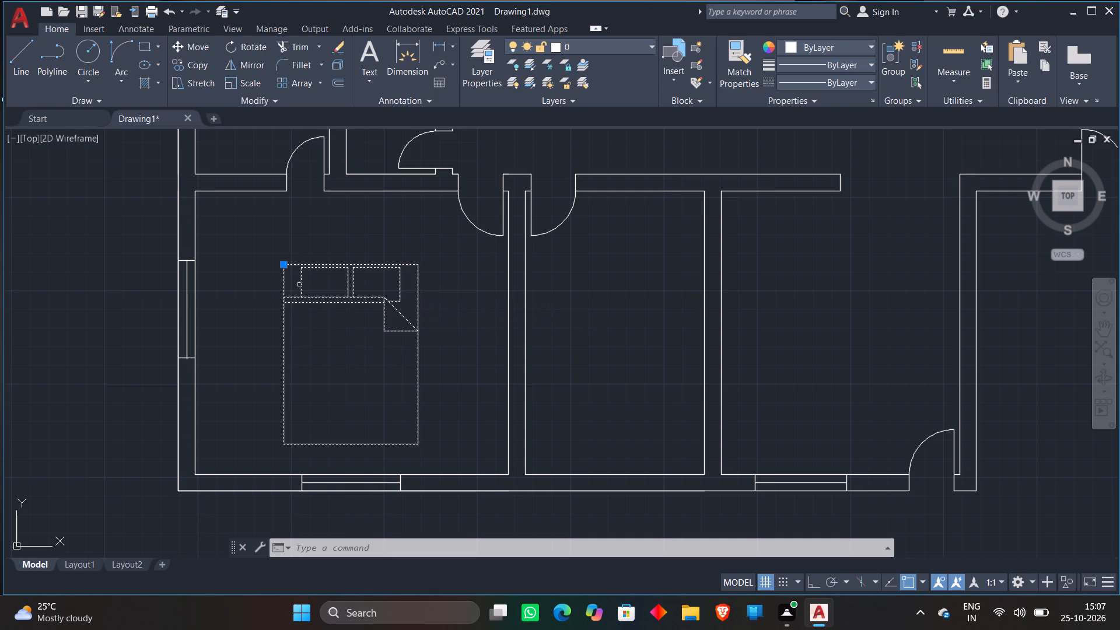
right_click(320, 293)
click(355, 393)
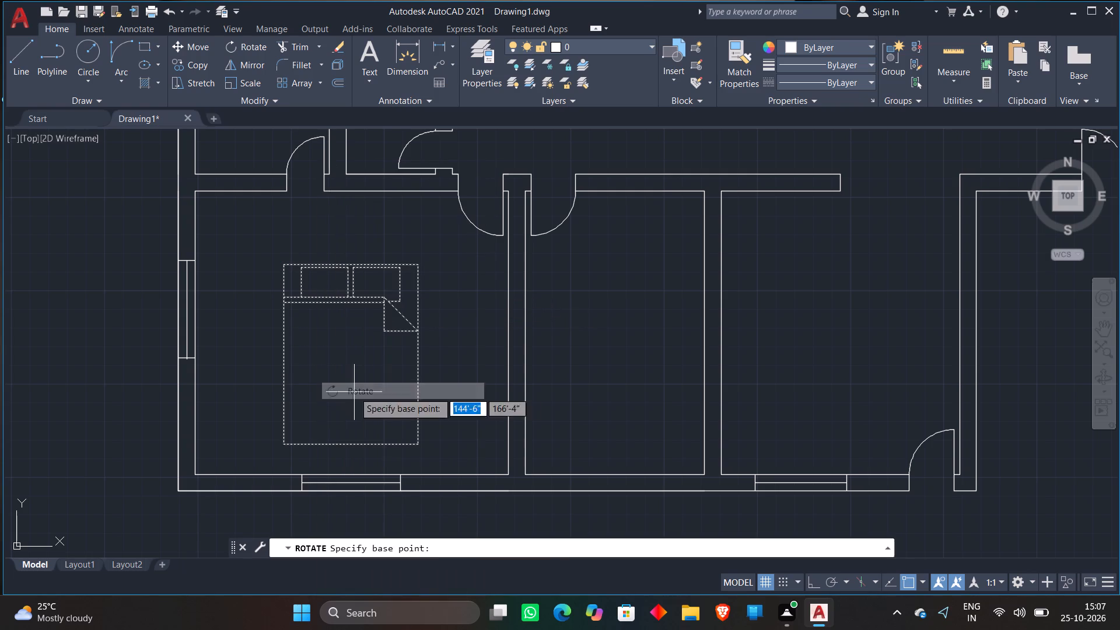
click(370, 373)
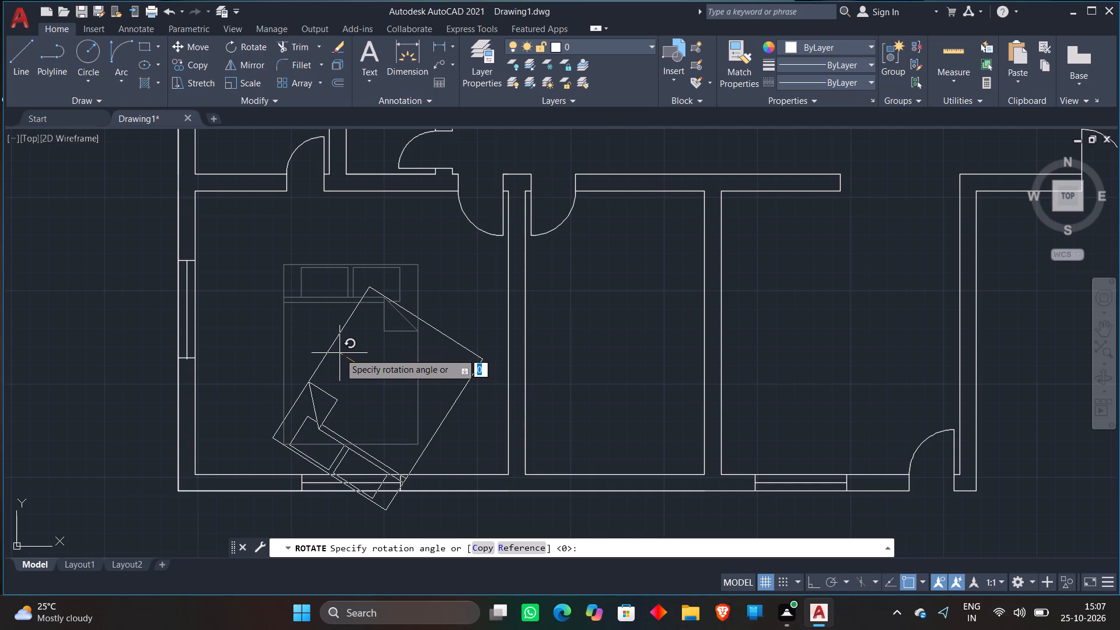
key(F8)
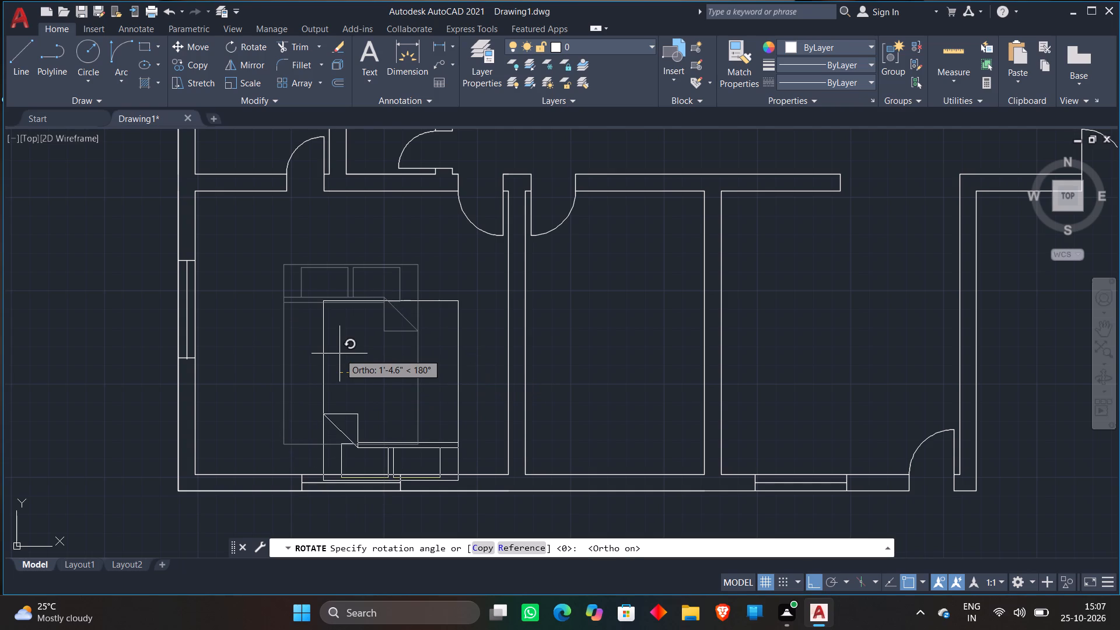
click(339, 353)
Move the rotated bed so its headboard sits just inside the lower-left bedroom's bottom wall, in front of the window.
click(337, 428)
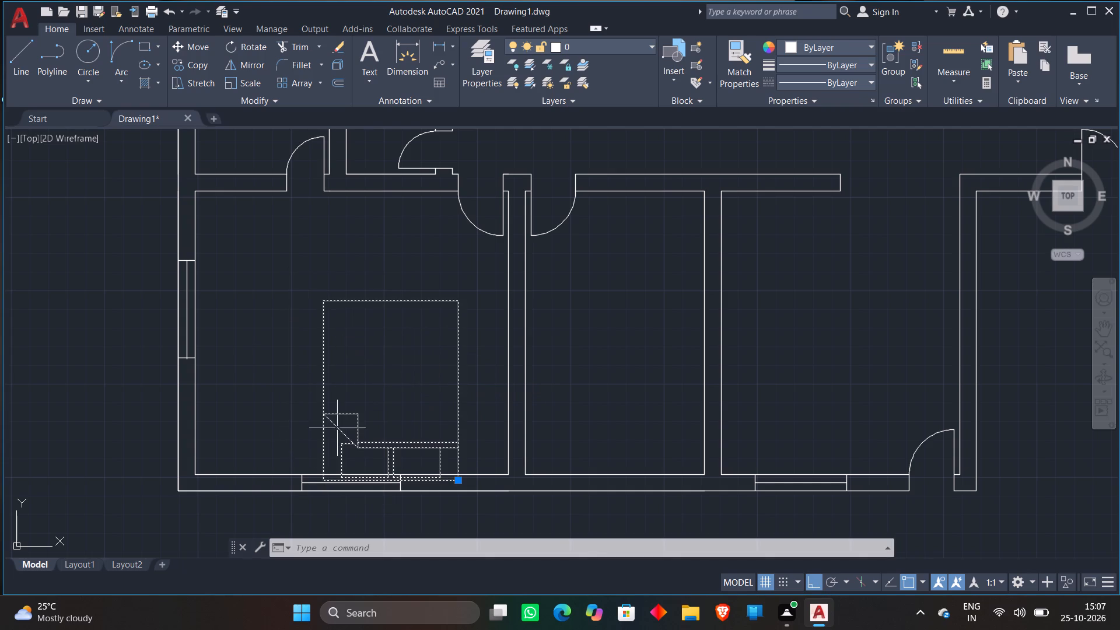
click(188, 48)
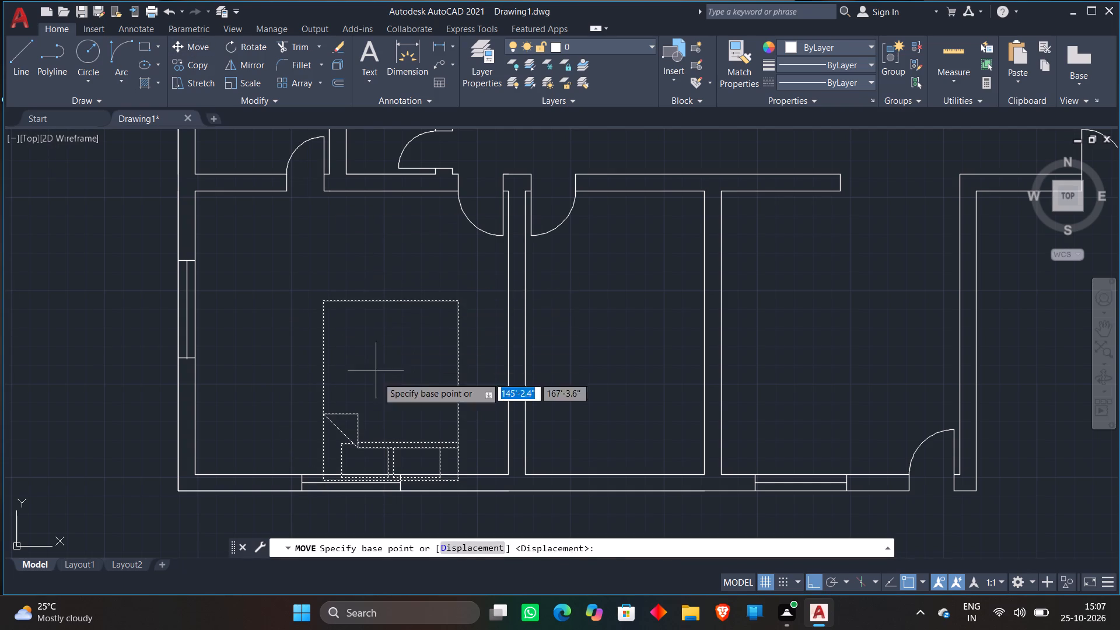
click(386, 394)
click(344, 345)
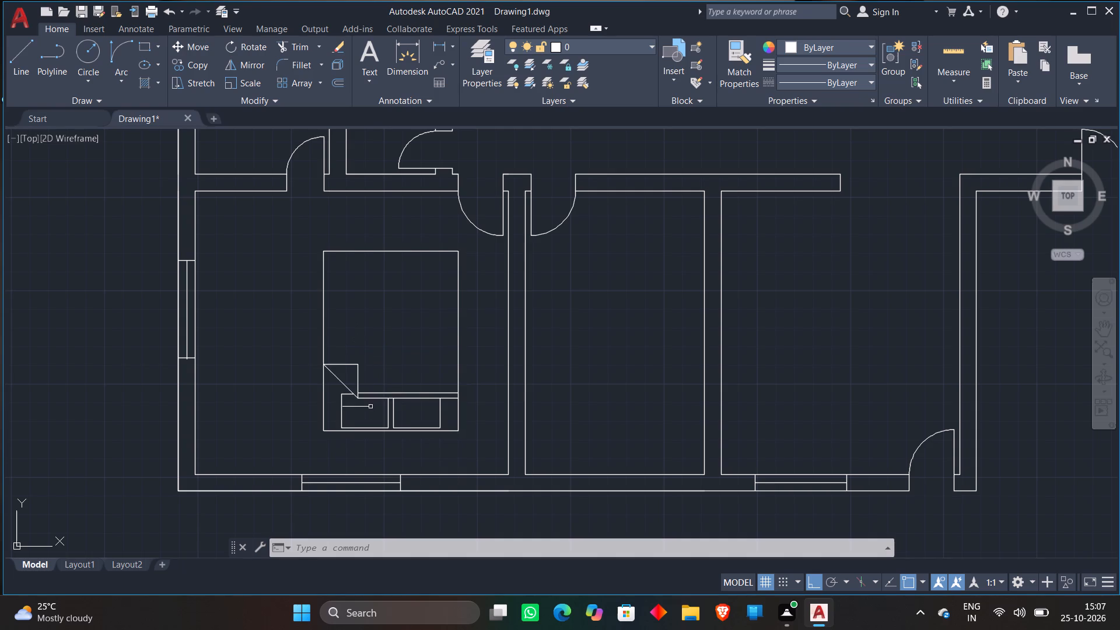
click(364, 395)
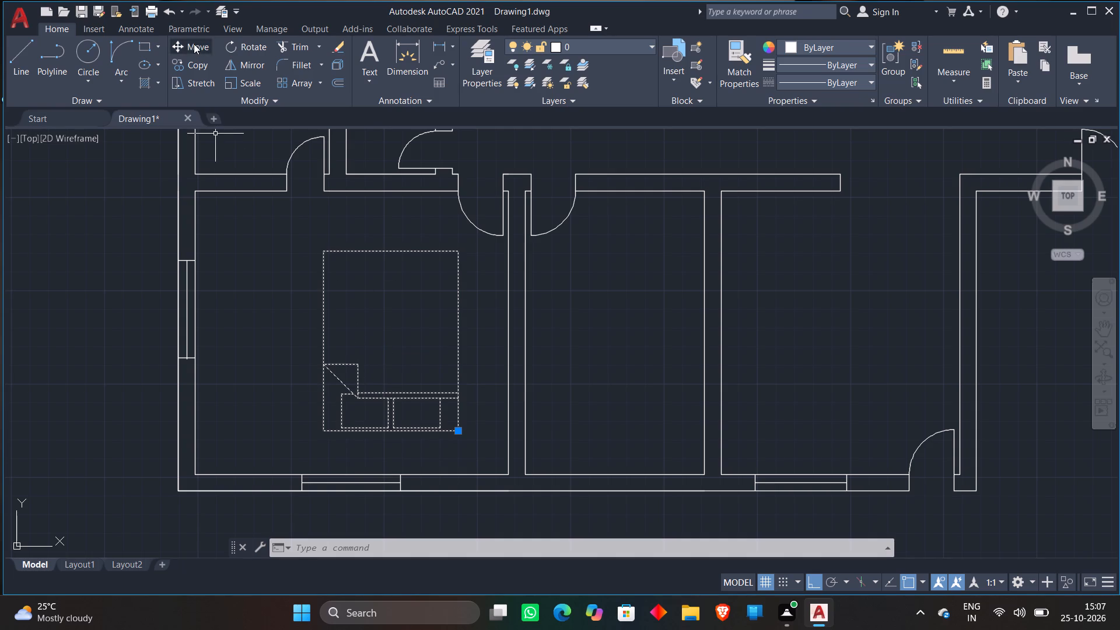
click(194, 44)
click(428, 362)
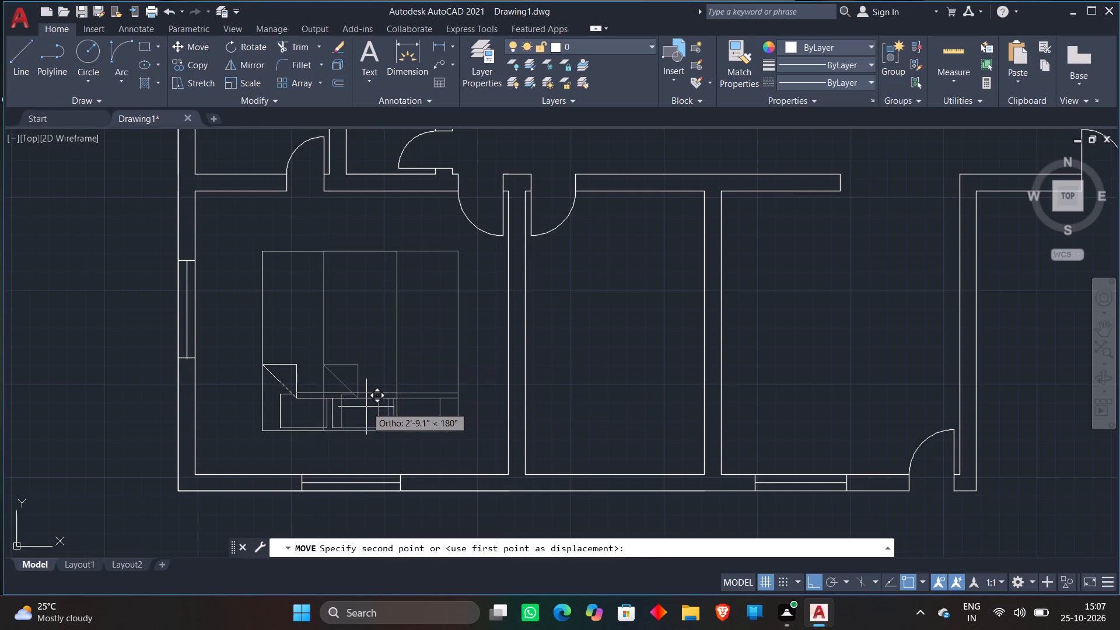
key(F8)
scroll(393, 388, up, 1)
middle_drag(393, 388, 401, 312)
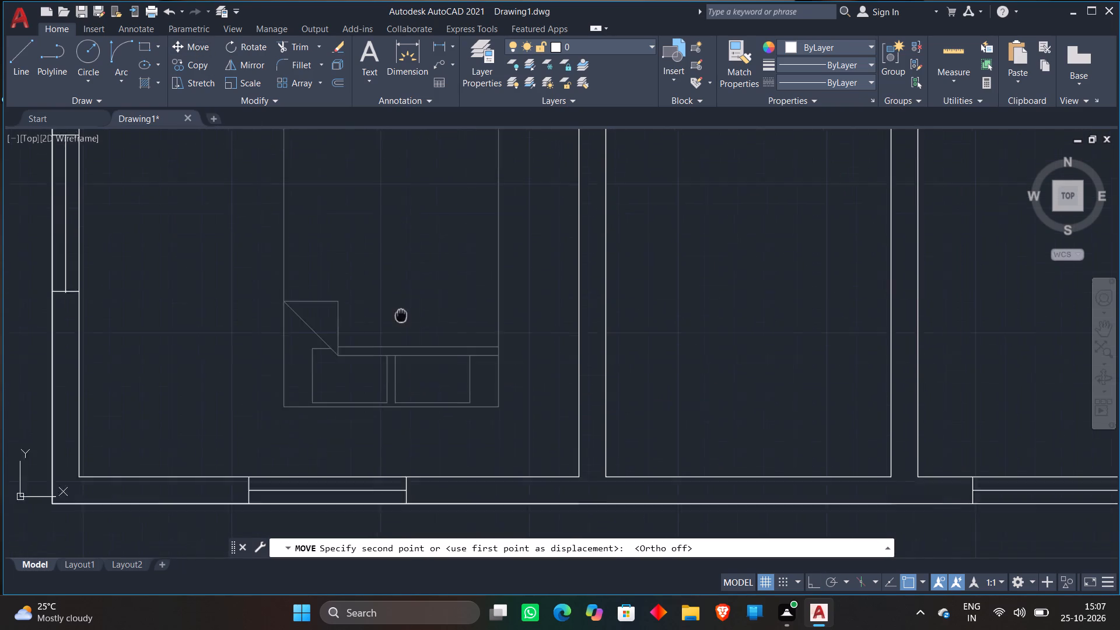
middle_drag(401, 312, 411, 287)
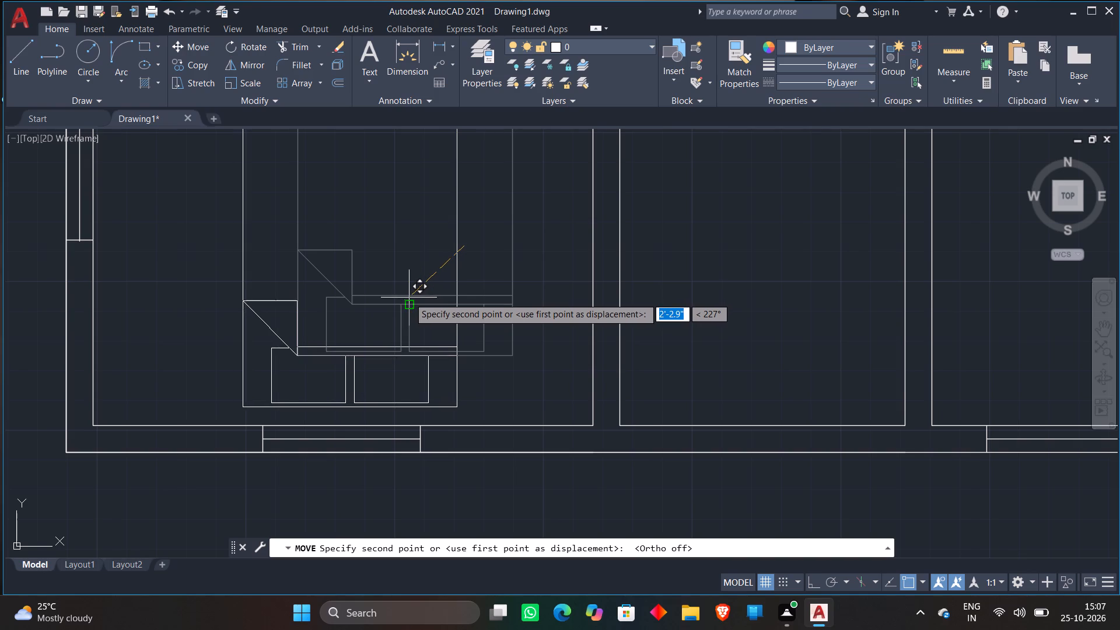
click(409, 297)
scroll(469, 306, down, 3)
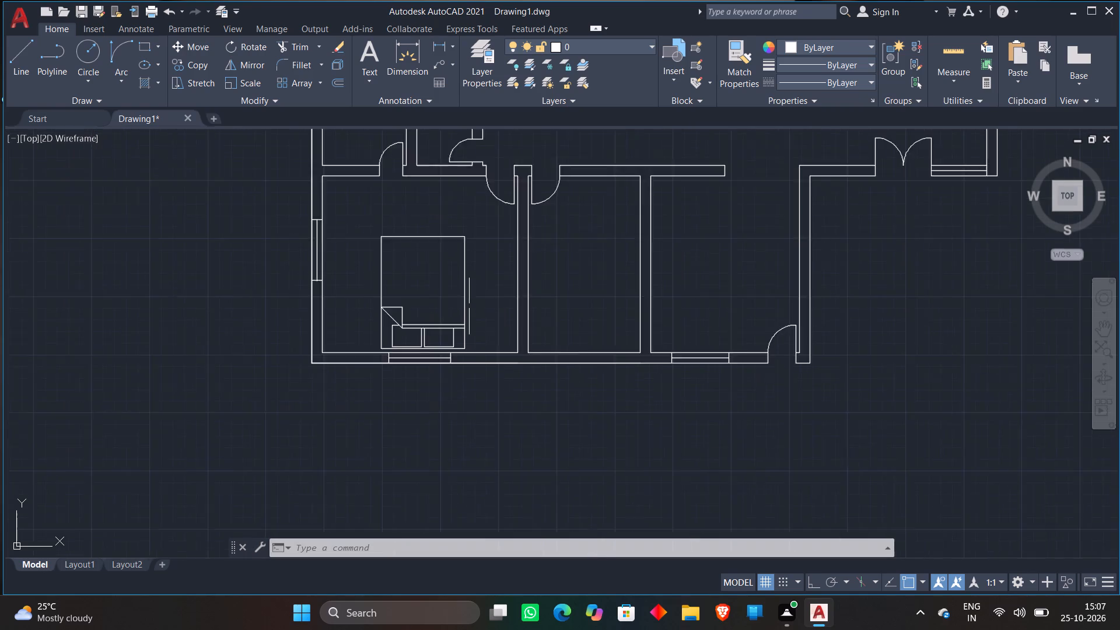
Move the tiny toilet block from the loose furniture beside the plan into the bathroom left of the upper bedroom.
scroll(481, 297, down, 1)
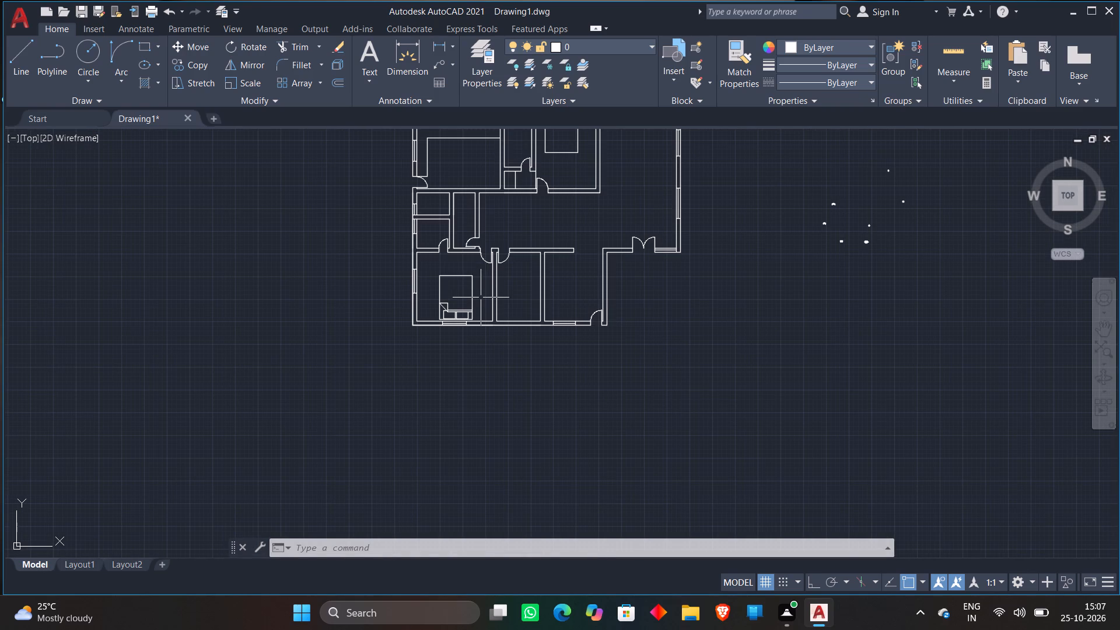
scroll(481, 297, down, 2)
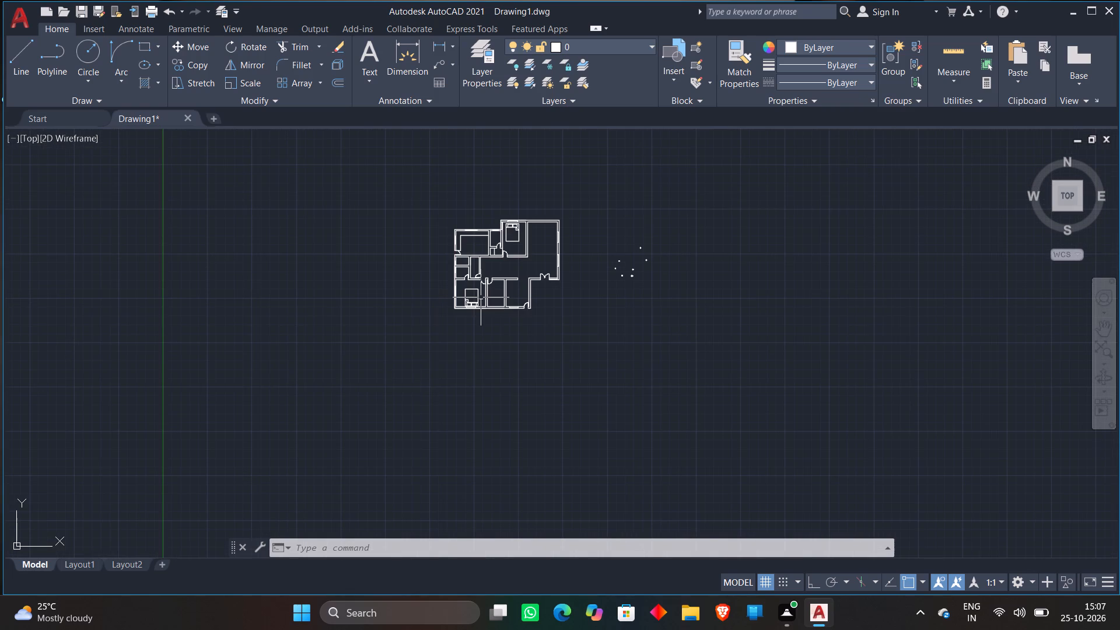
scroll(481, 297, down, 1)
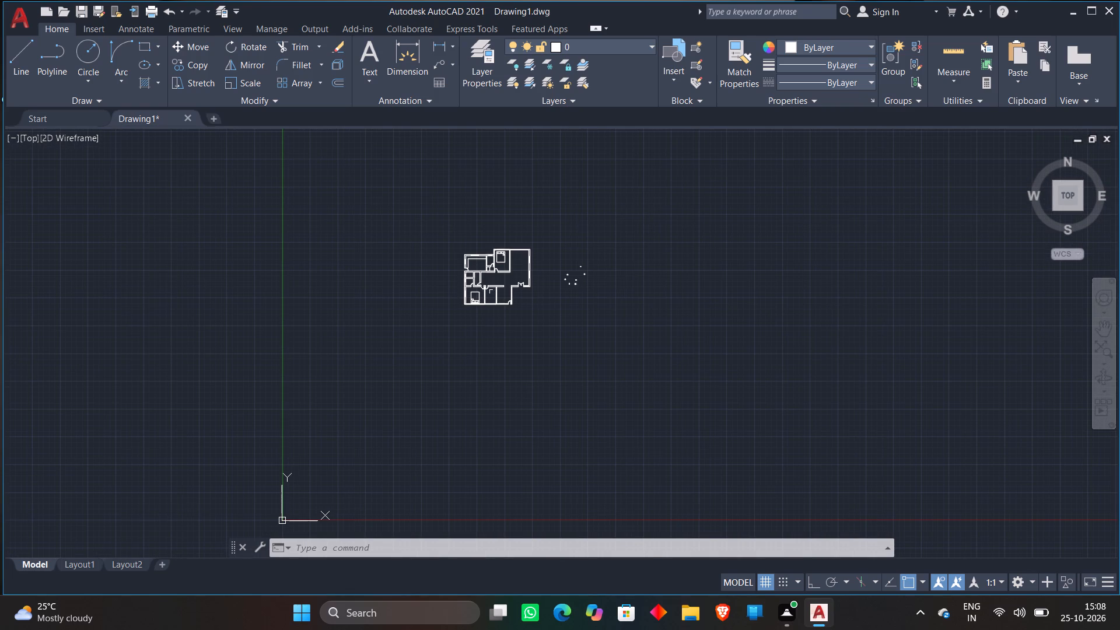
scroll(554, 235, up, 4)
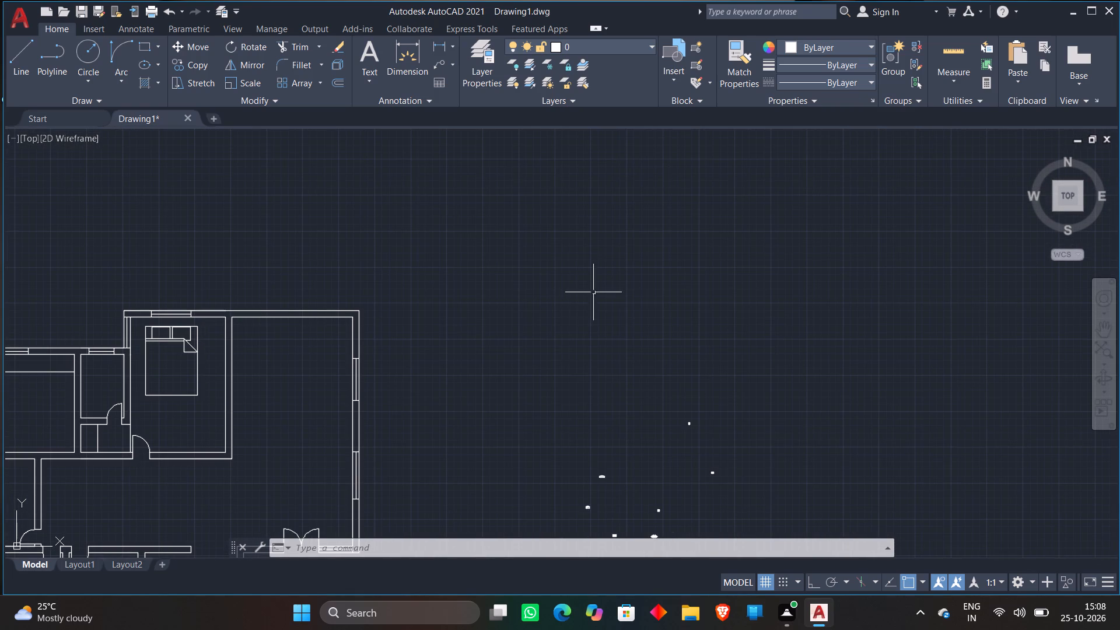
middle_drag(602, 313, 591, 283)
scroll(580, 374, up, 1)
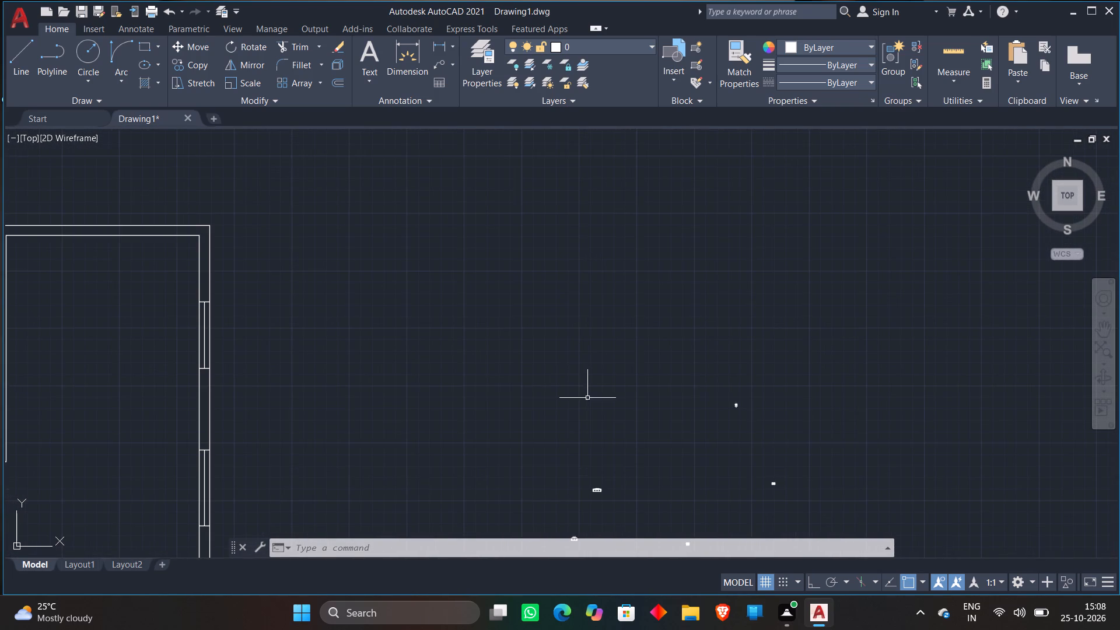
middle_drag(587, 398, 604, 303)
scroll(717, 310, up, 2)
click(743, 274)
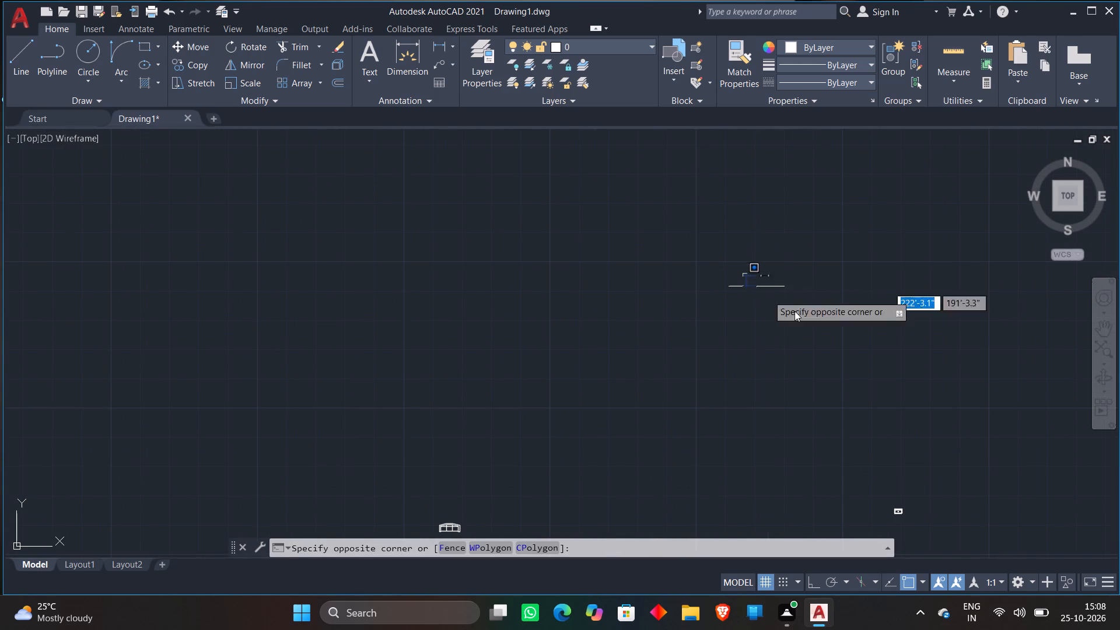
click(875, 358)
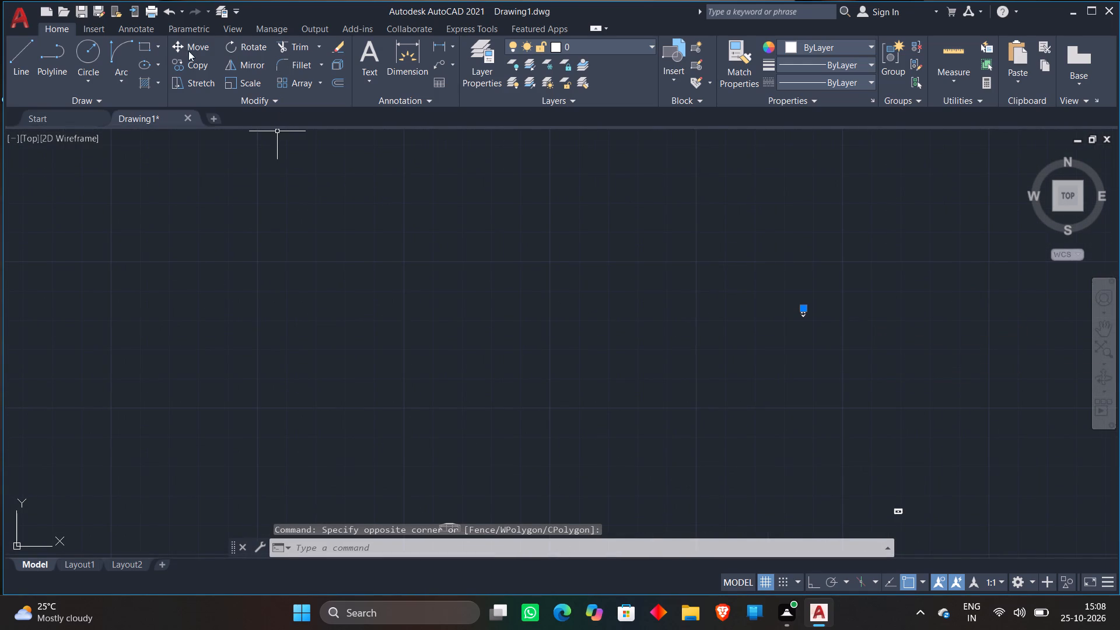
click(175, 47)
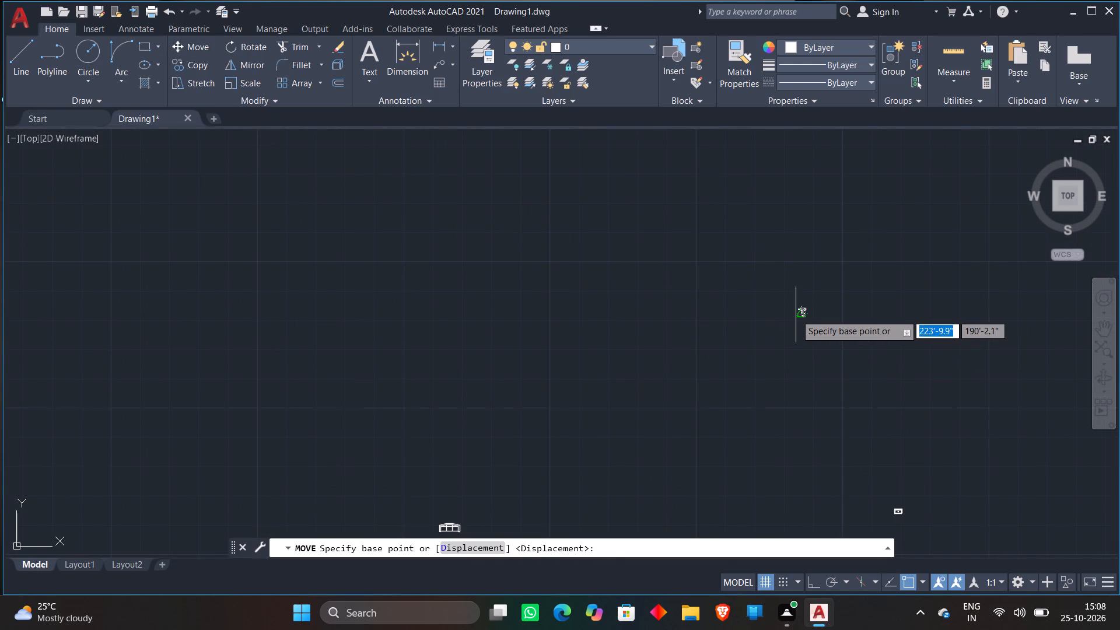
click(796, 314)
scroll(297, 342, down, 4)
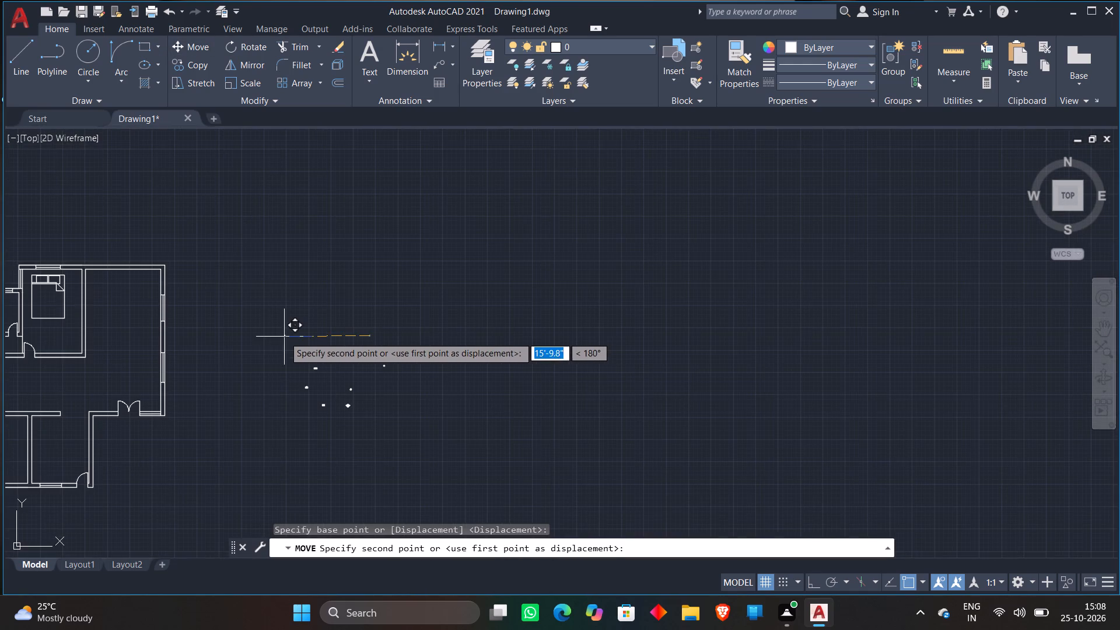
middle_drag(284, 337, 642, 321)
scroll(361, 290, up, 3)
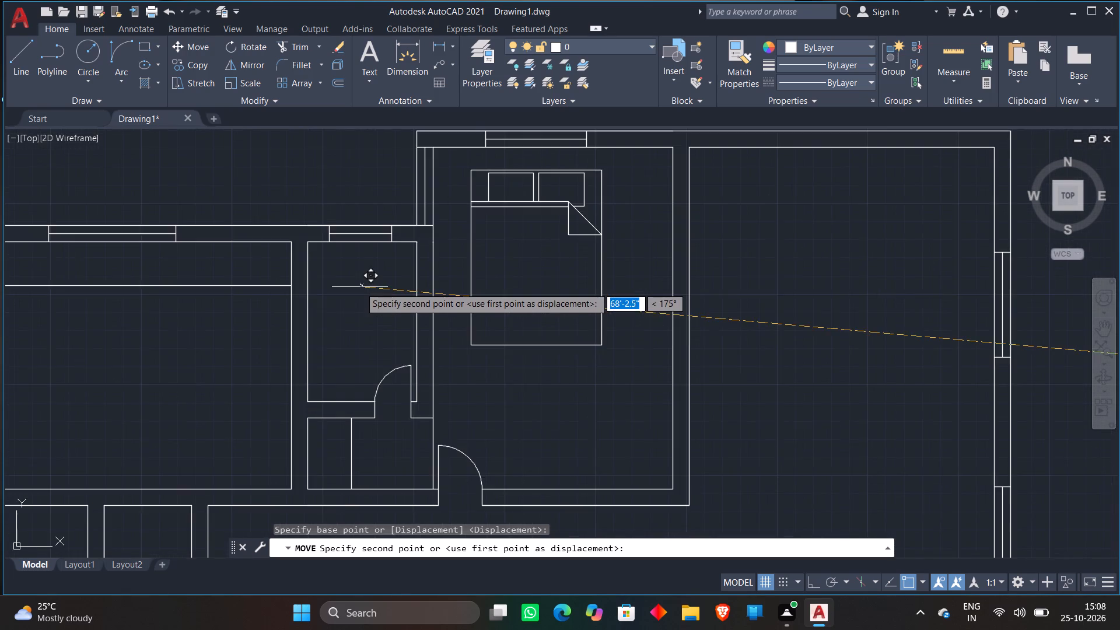
scroll(360, 287, up, 2)
click(358, 247)
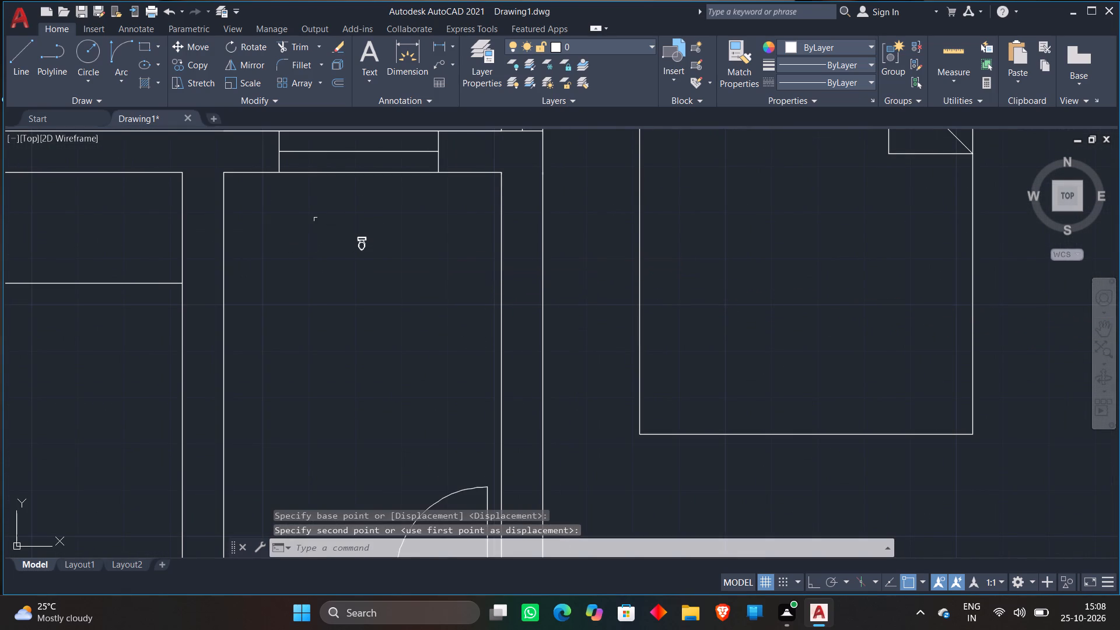
Scale up the toilet block freehand to about one-sixth of the bathroom's width.
click(316, 219)
click(417, 309)
right_drag(414, 307, 406, 305)
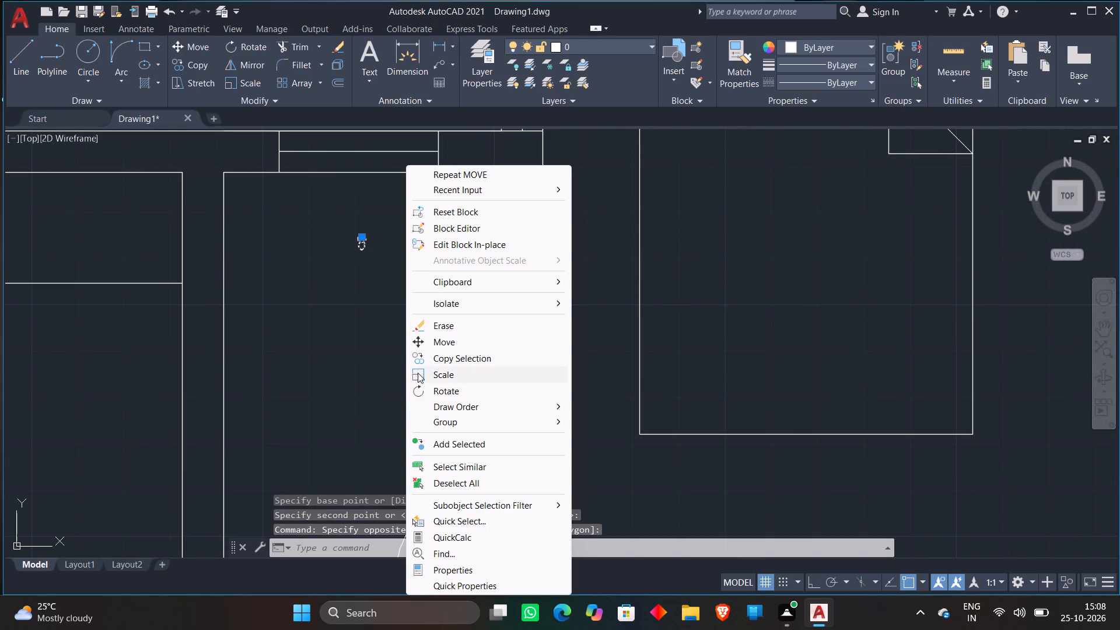
click(418, 373)
click(346, 214)
click(372, 250)
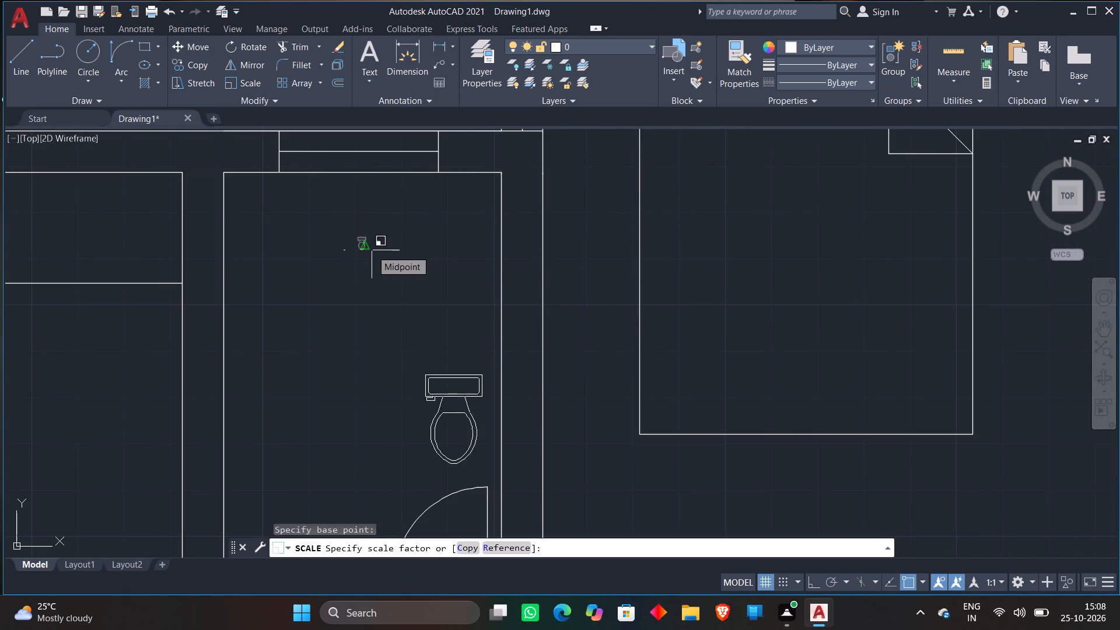
Move the enlarged toilet to just inside the bathroom's upper wall, centred below the window.
click(421, 367)
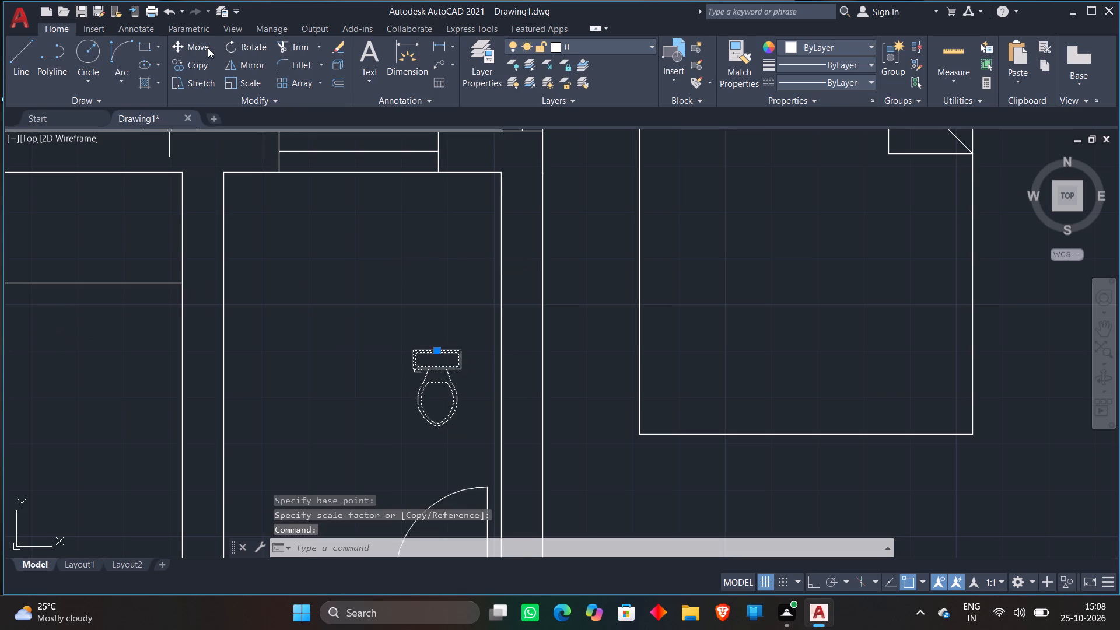
click(206, 47)
click(438, 397)
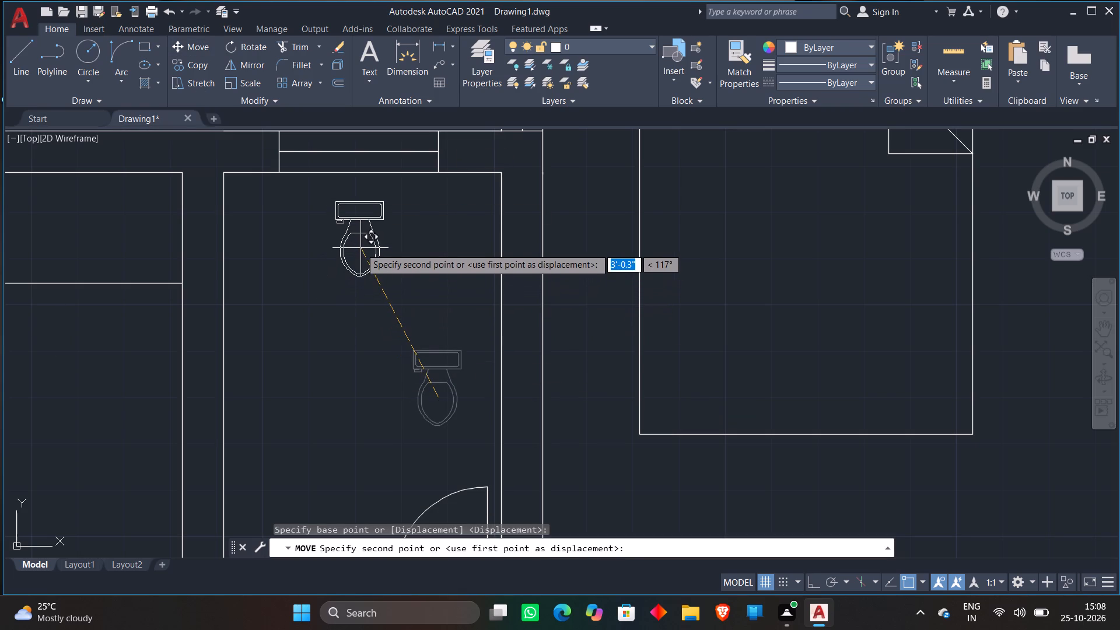
click(360, 247)
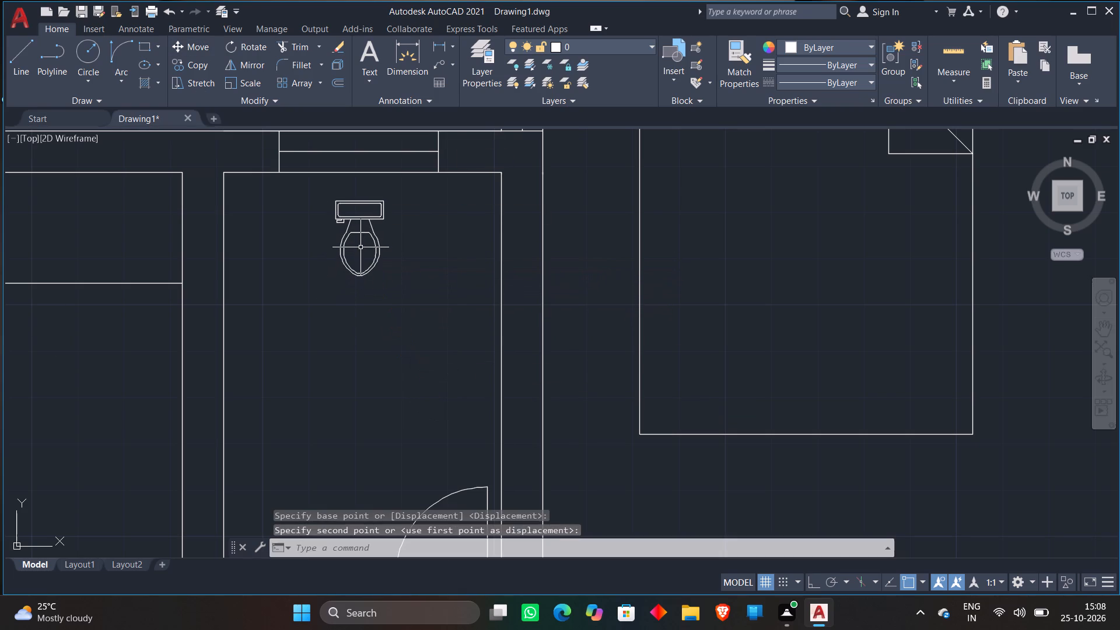
Copy the enlarged toilet near the upper walls of the tall narrow bathroom and the small bathroom above the lower-left bedroom.
click(358, 275)
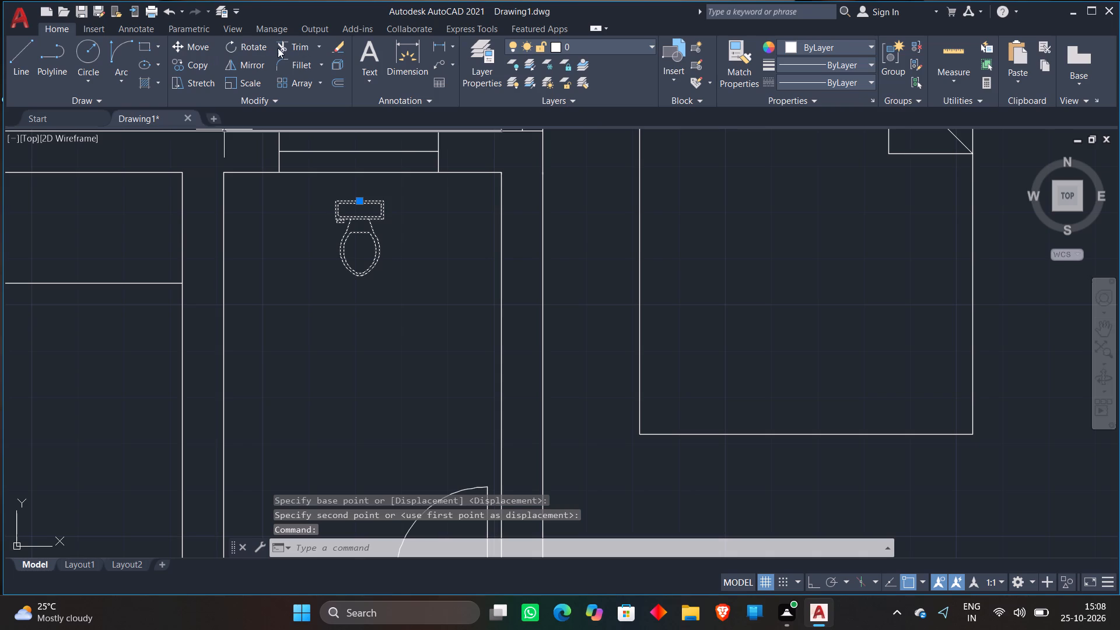
click(188, 67)
click(387, 247)
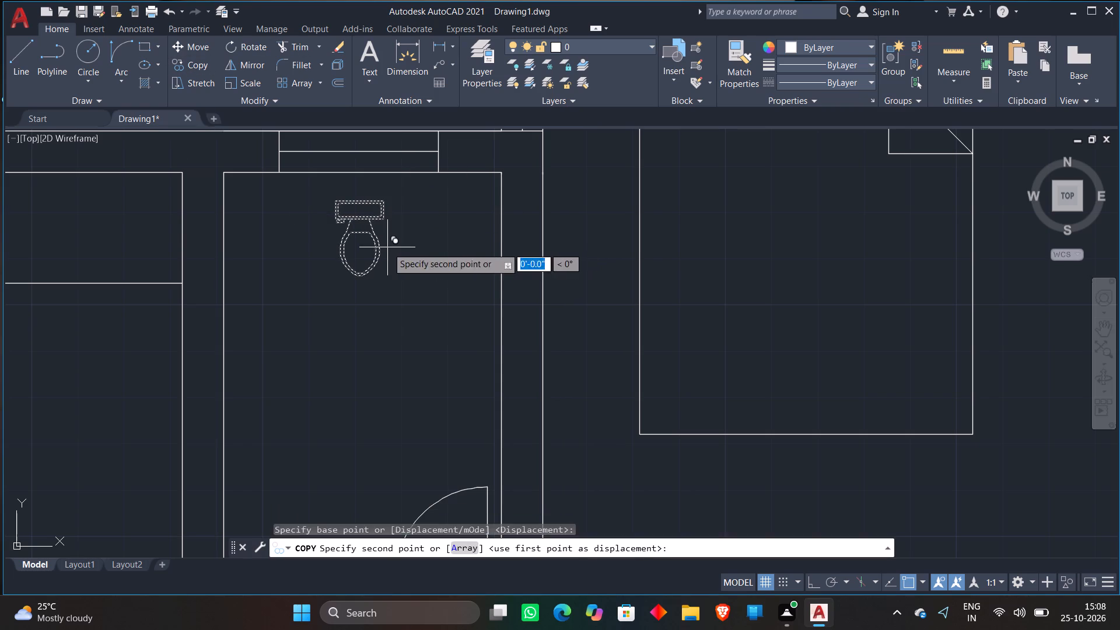
scroll(398, 239, down, 3)
scroll(256, 407, up, 2)
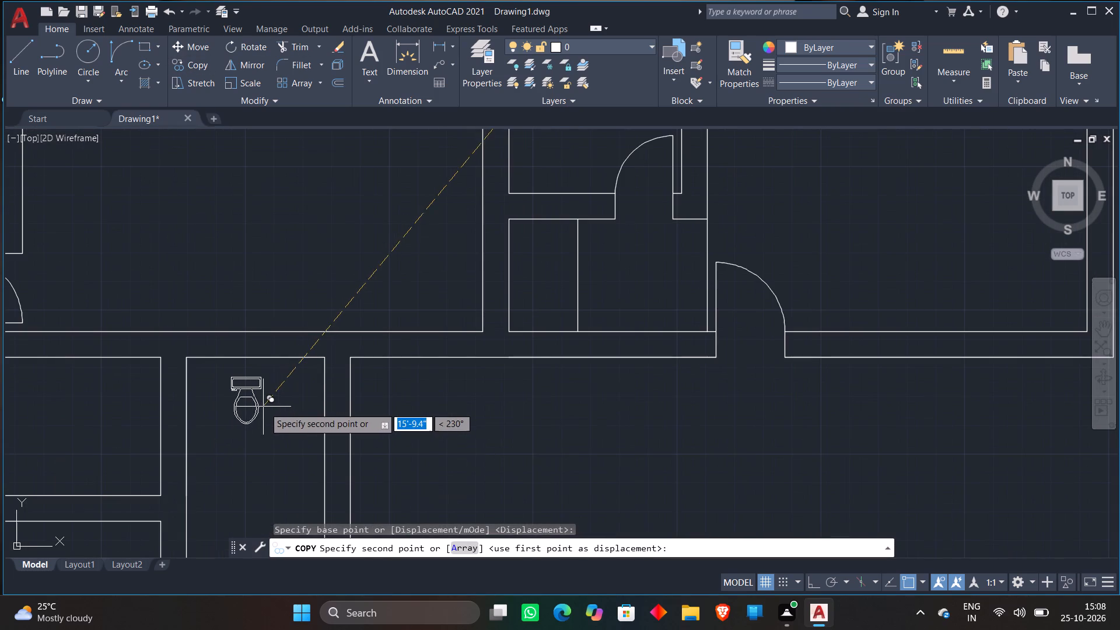
click(265, 407)
scroll(274, 402, down, 3)
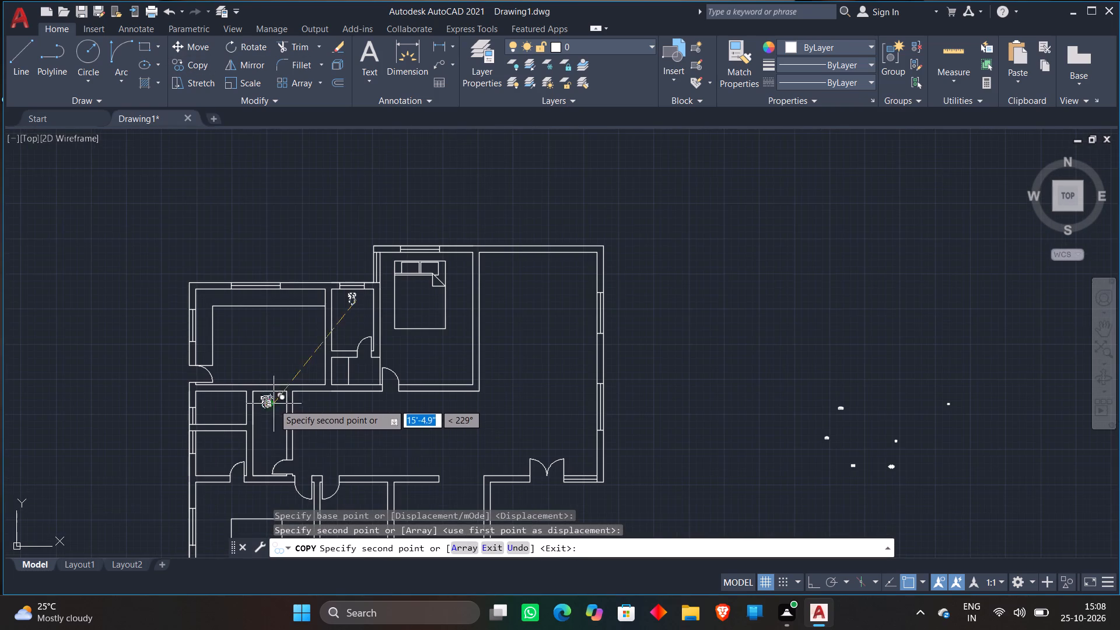
middle_drag(224, 504, 244, 469)
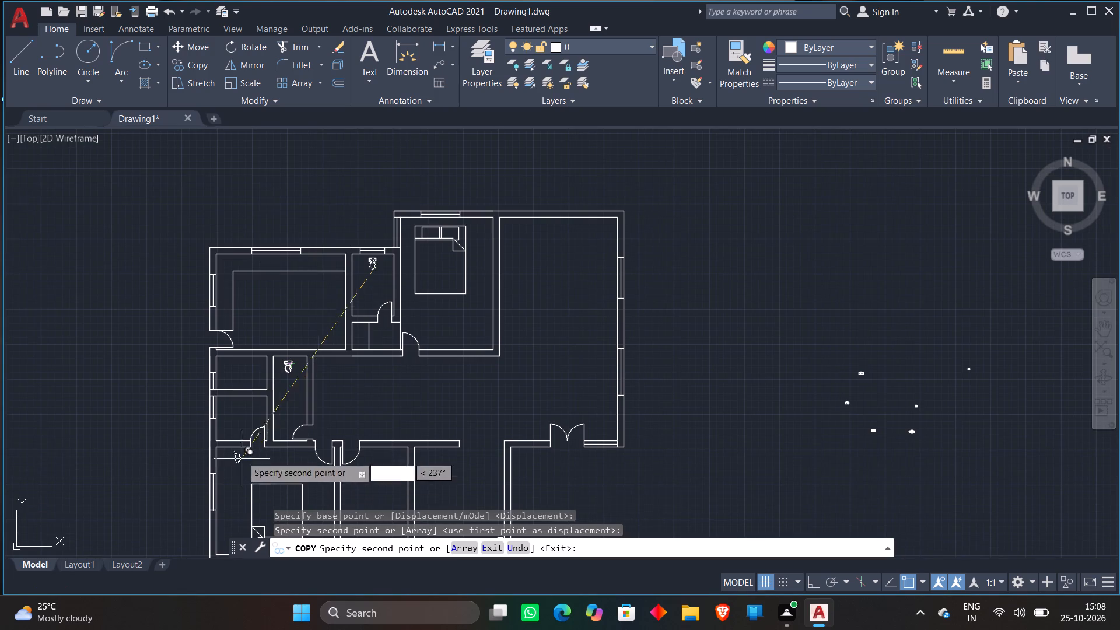
scroll(232, 412, up, 3)
click(251, 407)
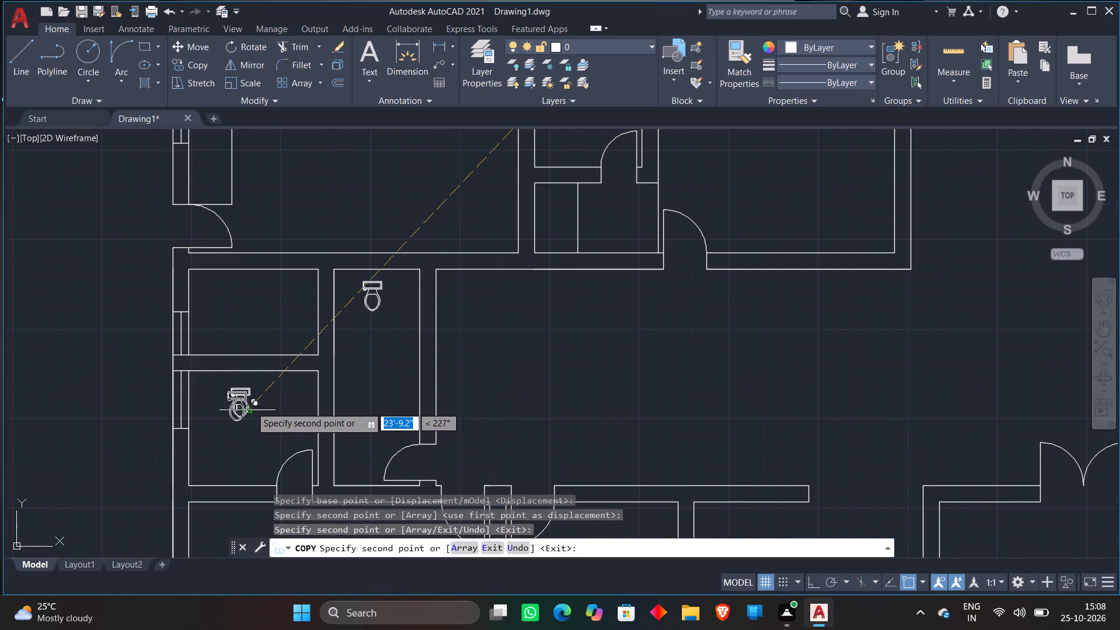
key(space)
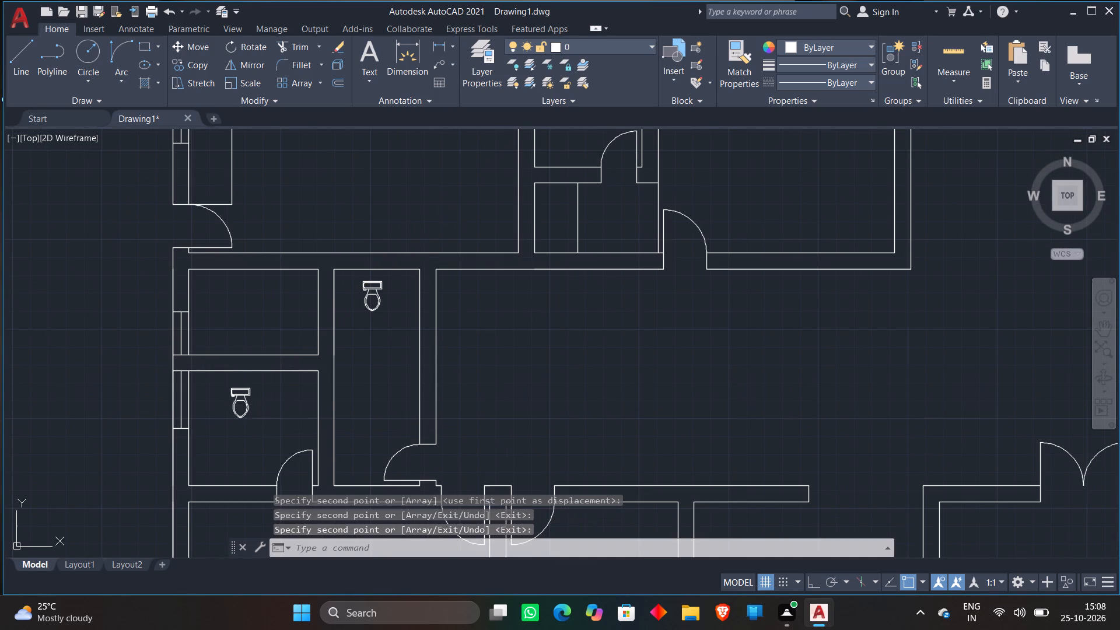
Move the tiny three-seat sofa block from the loose furniture beside the plan into the upper part of the large upper-right room.
scroll(265, 402, down, 3)
scroll(646, 408, up, 2)
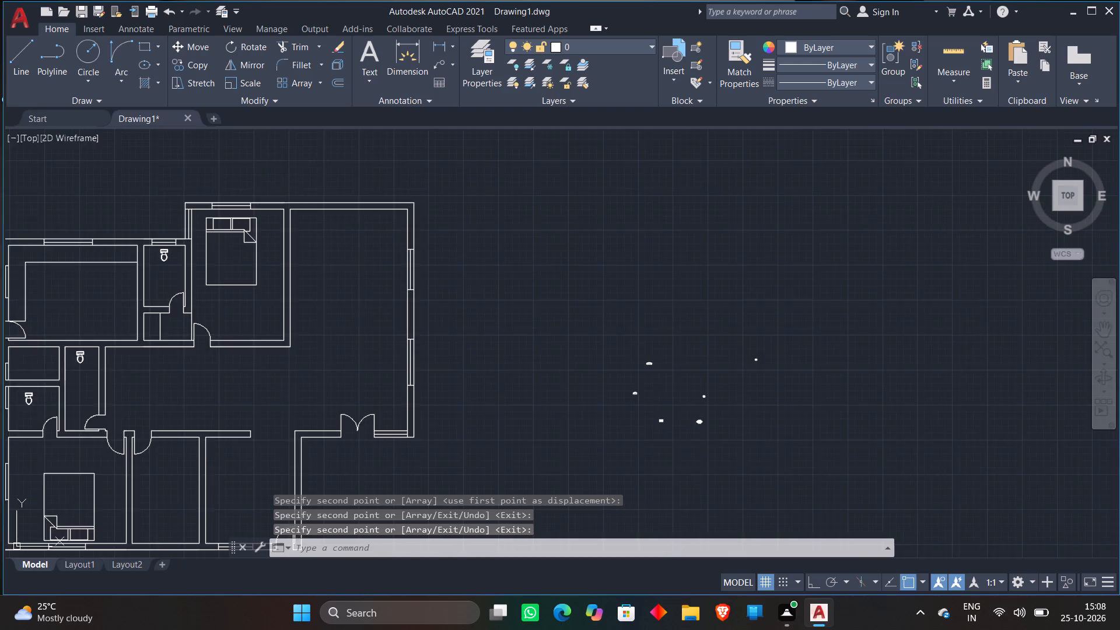
scroll(652, 393, up, 2)
click(577, 288)
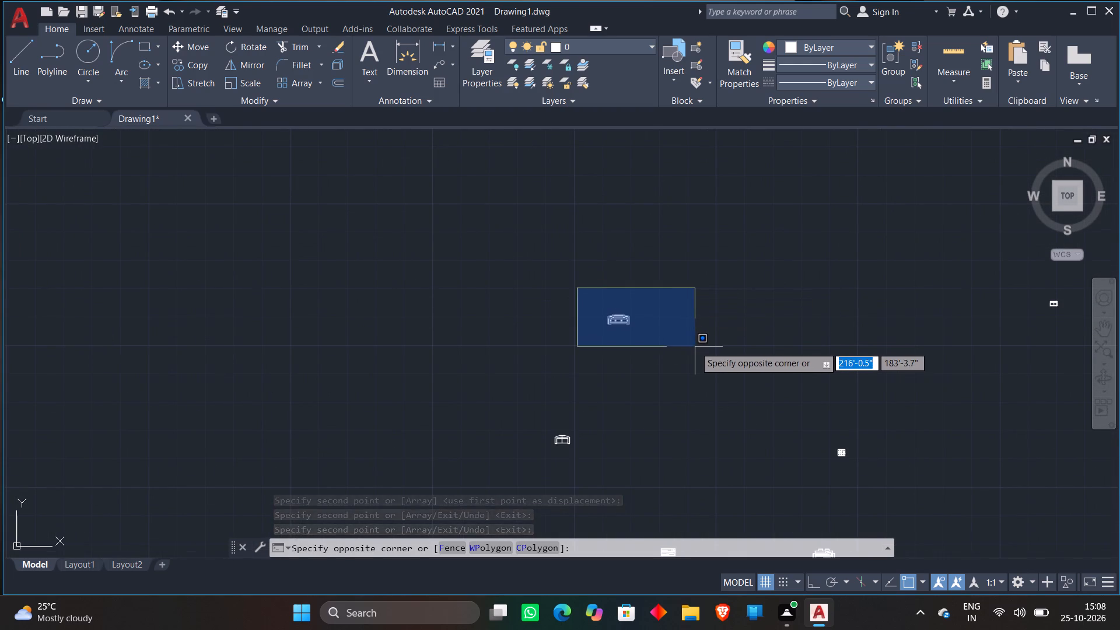
click(695, 346)
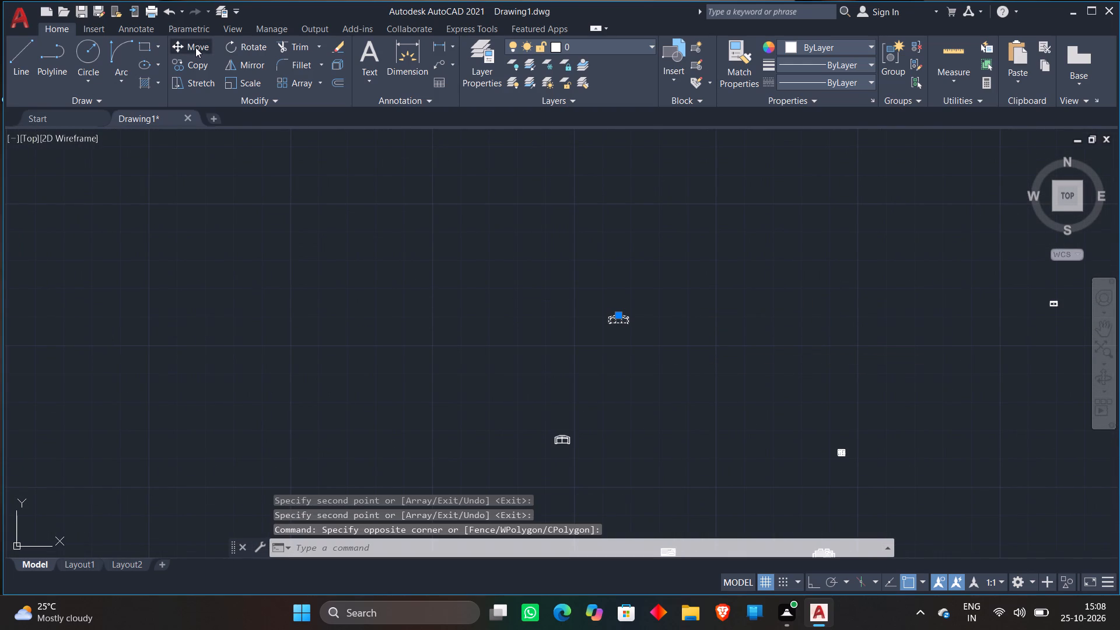
click(195, 47)
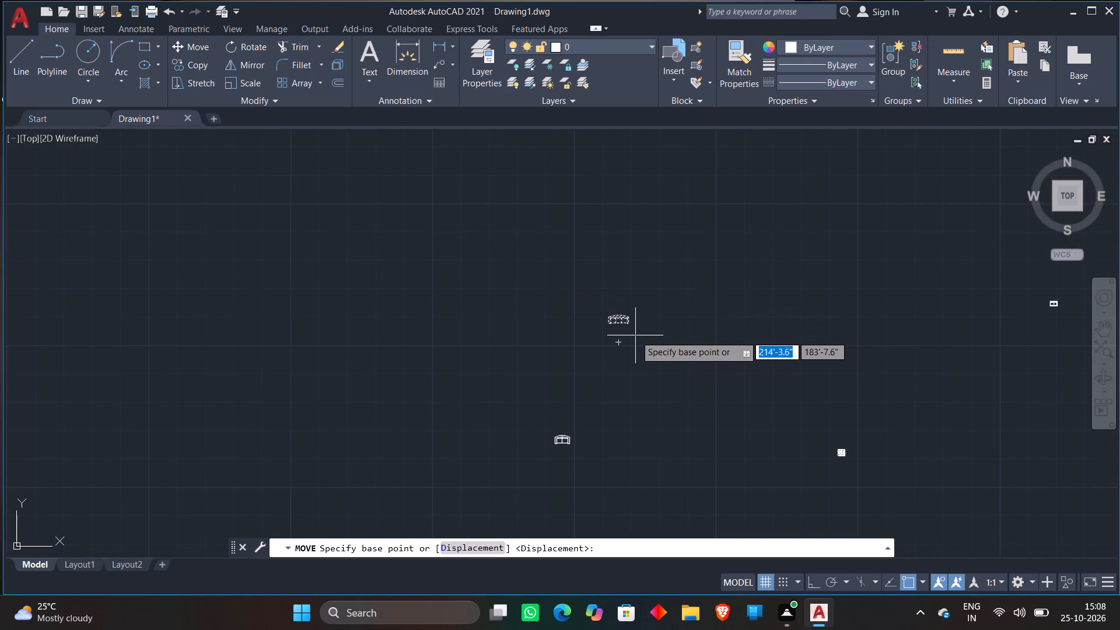
click(635, 335)
scroll(618, 248, down, 2)
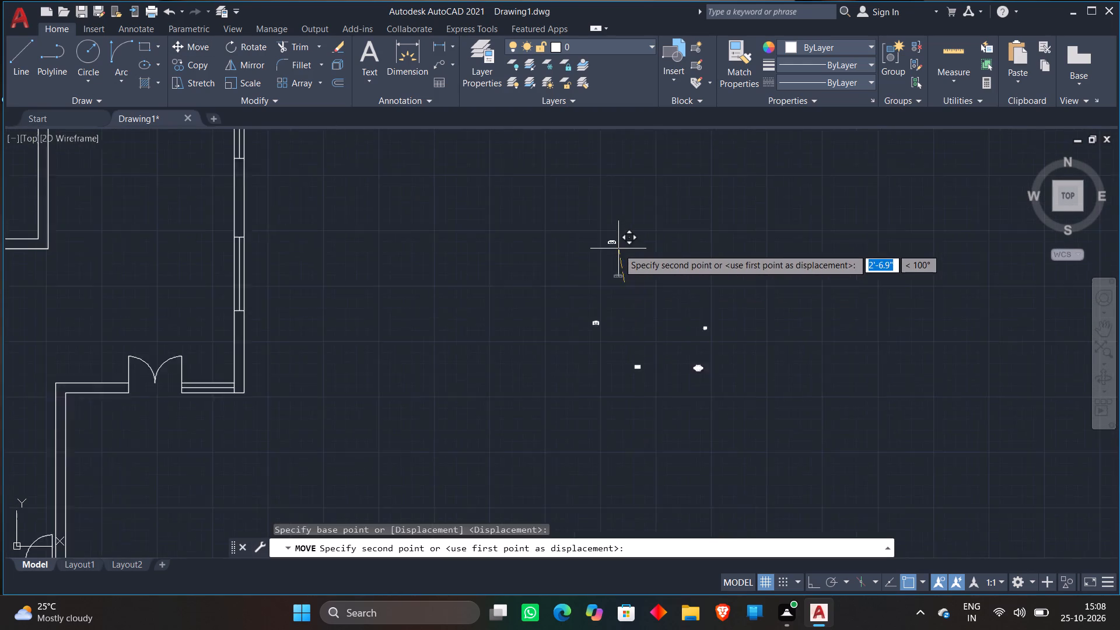
scroll(618, 249, down, 1)
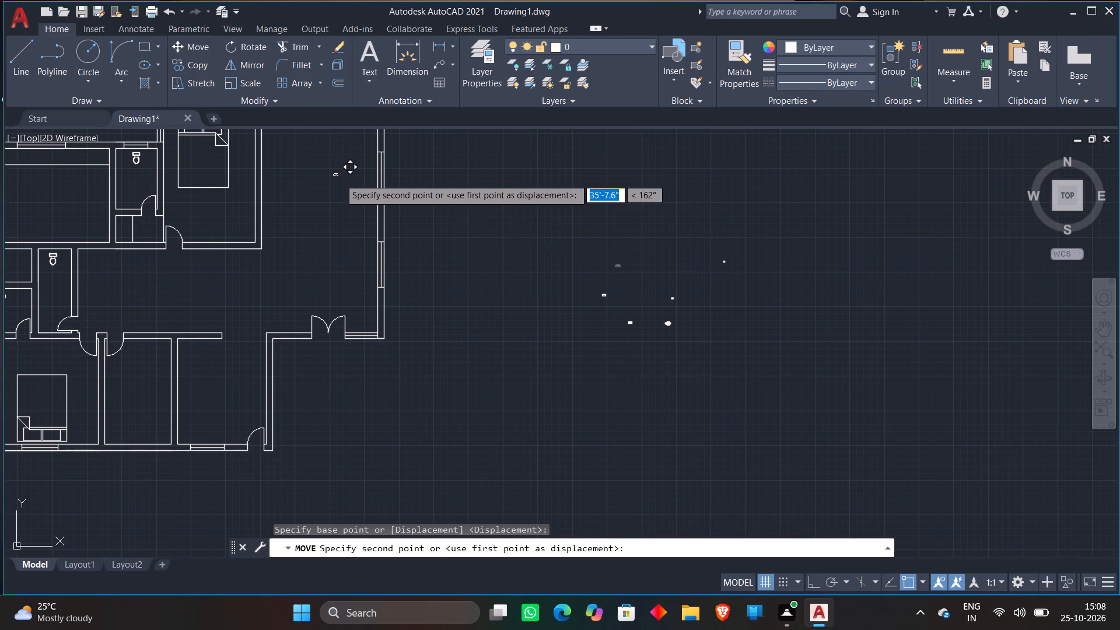
middle_drag(339, 180, 385, 275)
scroll(391, 245, up, 3)
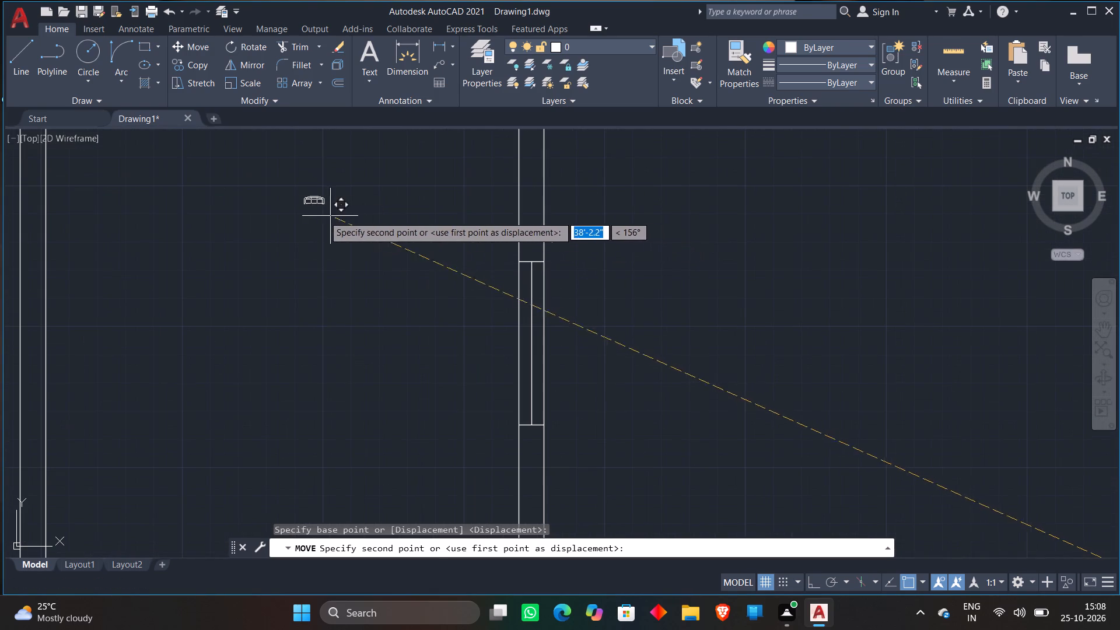
click(315, 216)
Scale up the three-seat sofa freehand to about one-third of the upper-right room's width.
scroll(317, 215, down, 3)
scroll(310, 197, up, 3)
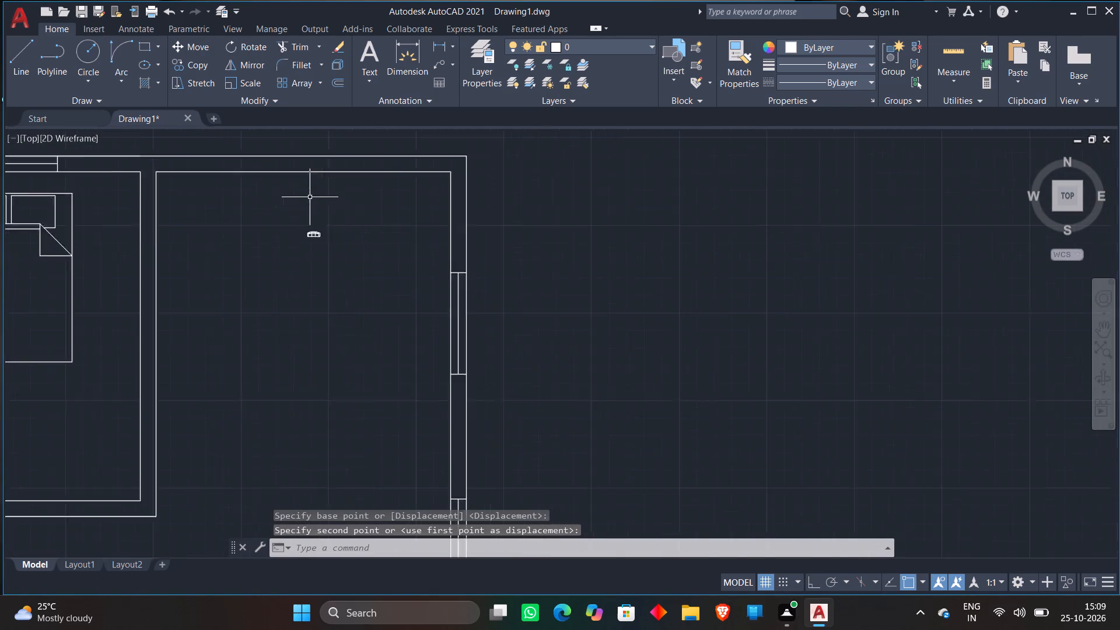
click(263, 206)
click(426, 323)
right_drag(403, 220, 380, 213)
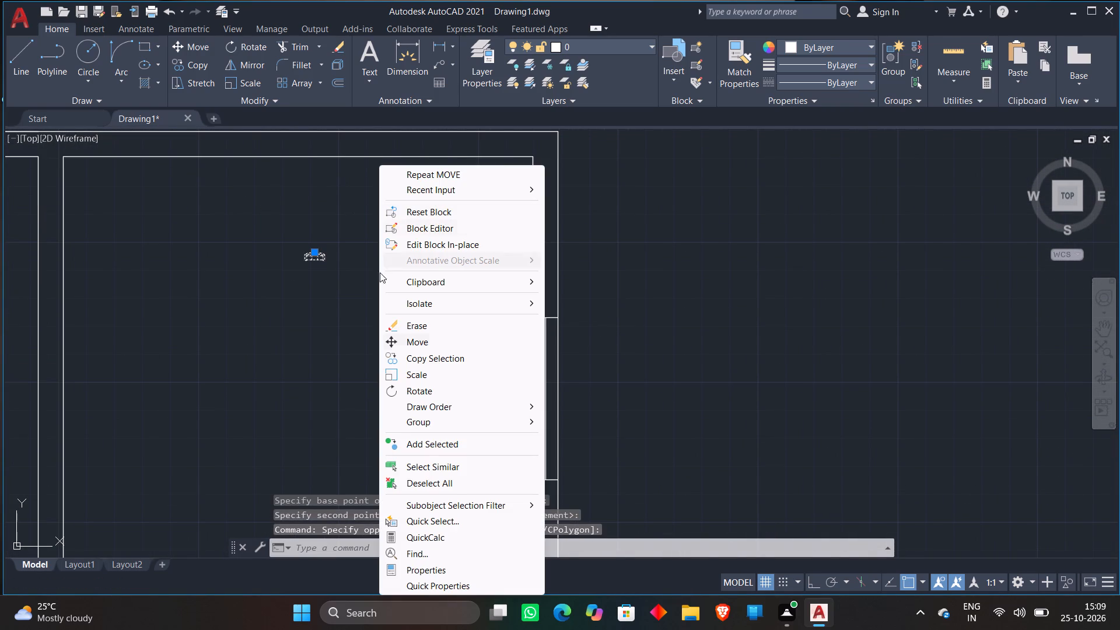
click(412, 380)
click(338, 240)
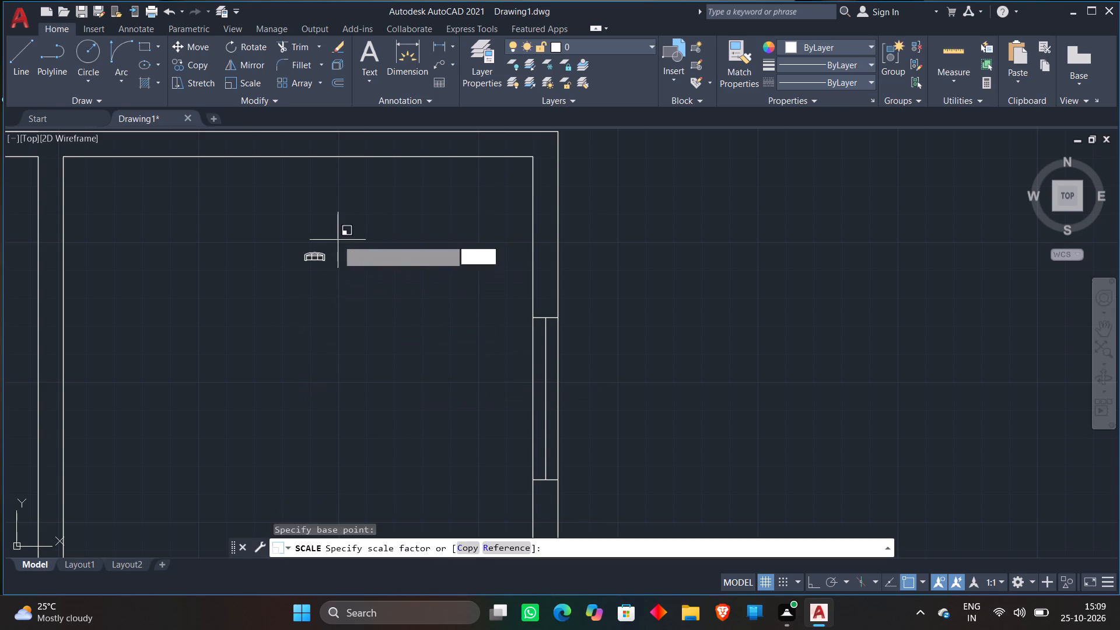
scroll(411, 217, down, 1)
click(410, 217)
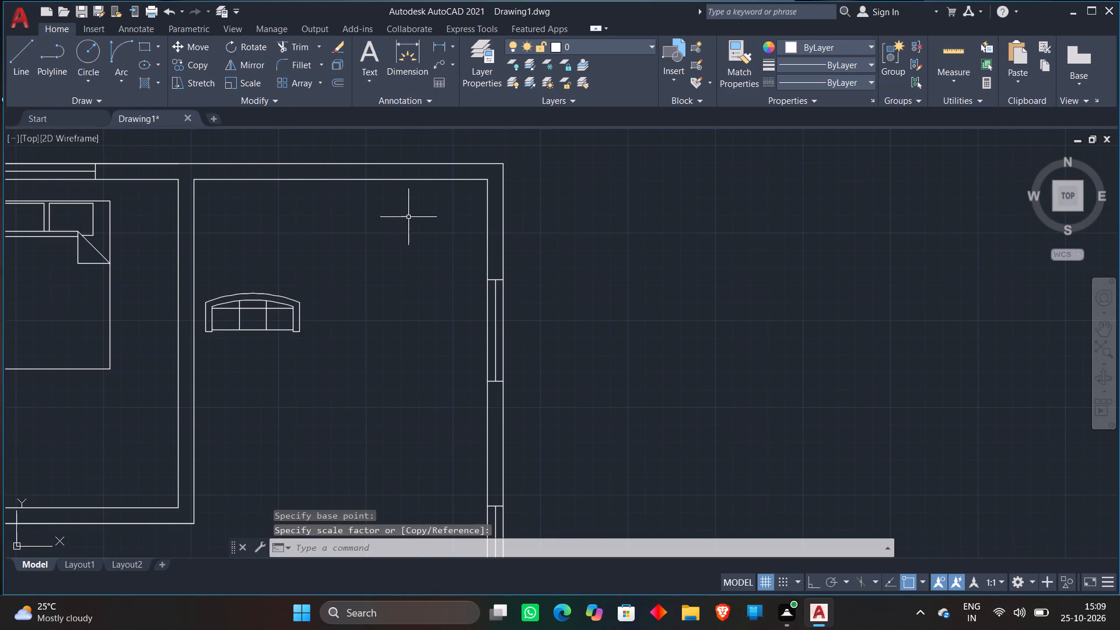
Move the three-seat sofa to the middle of the upper-right room, just below its upper wall.
click(289, 302)
click(272, 300)
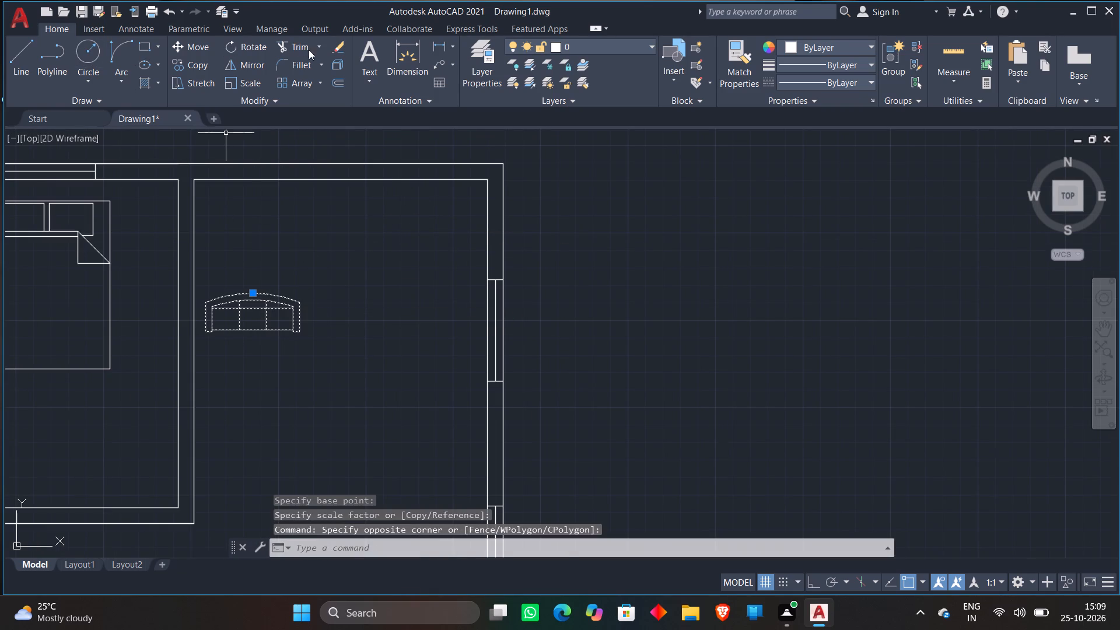
click(201, 51)
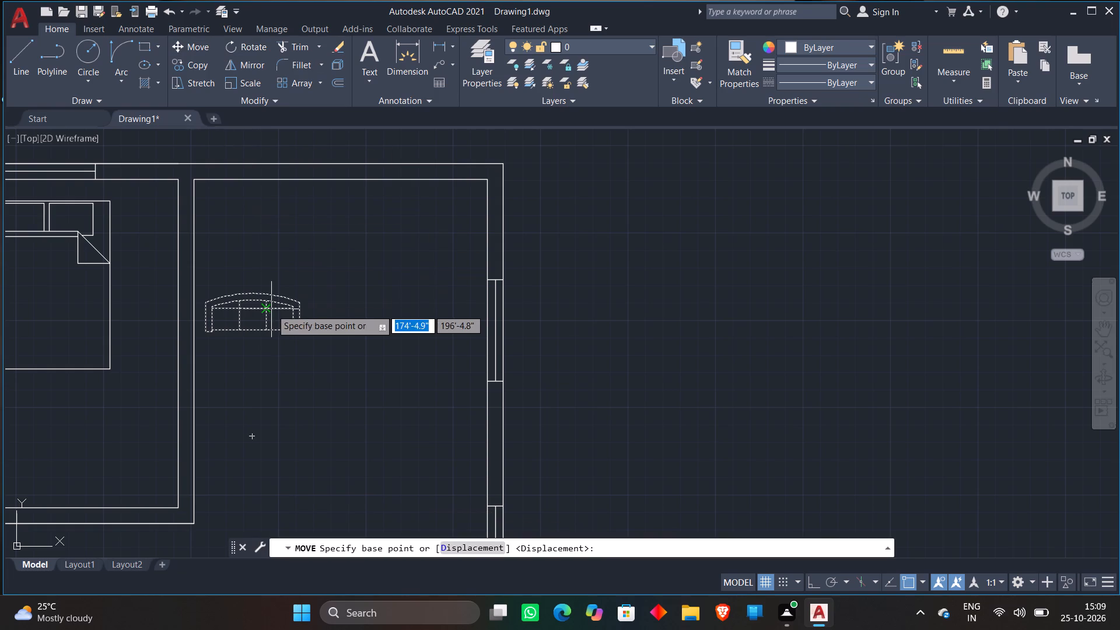
click(271, 314)
click(344, 226)
Copy the three-seat sofa to a spot lower in the same room, near the right-hand exterior wall.
click(383, 241)
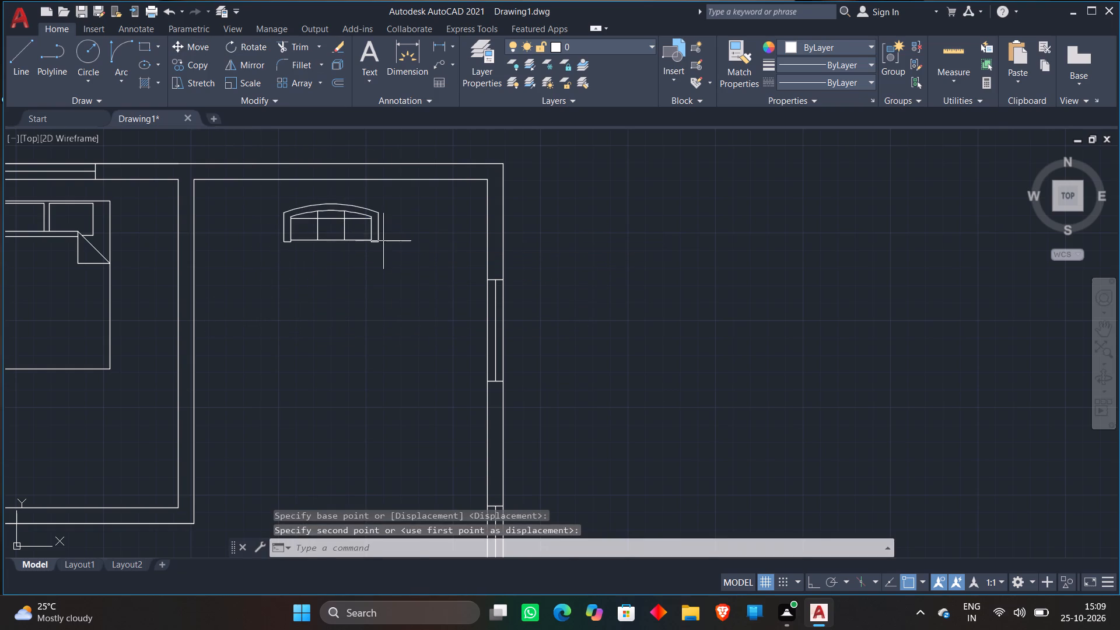
click(251, 215)
right_click(336, 246)
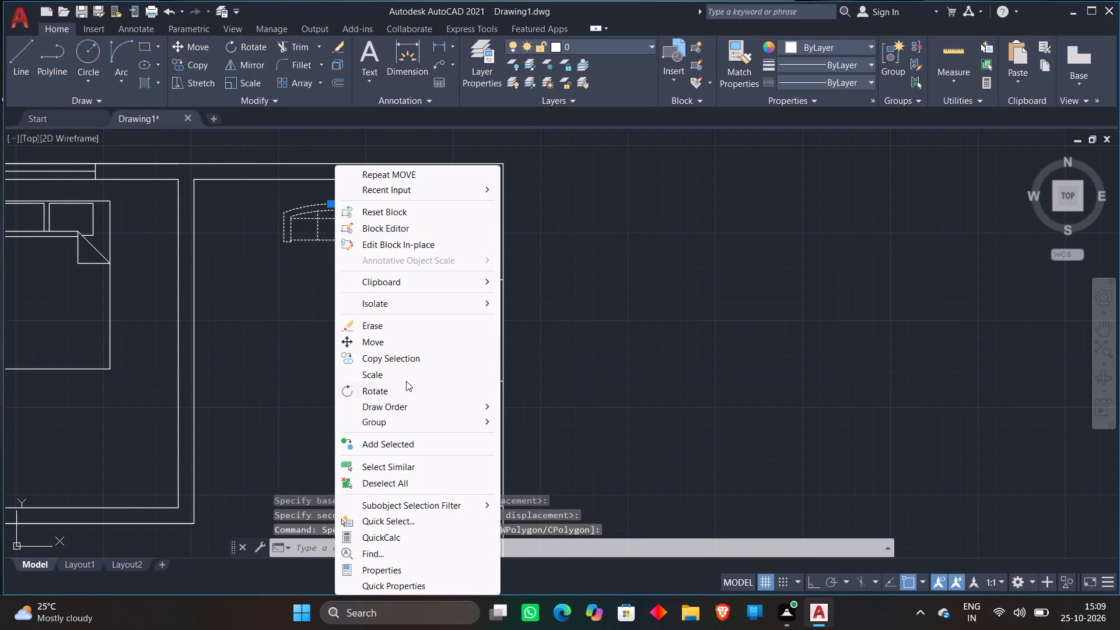
click(402, 360)
click(342, 254)
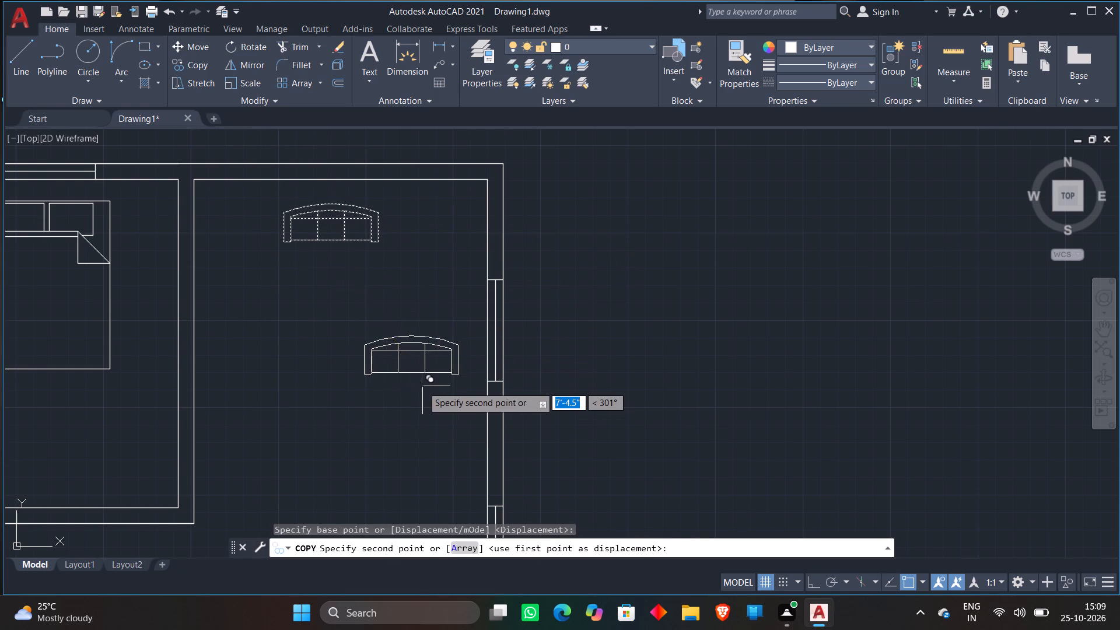
click(422, 386)
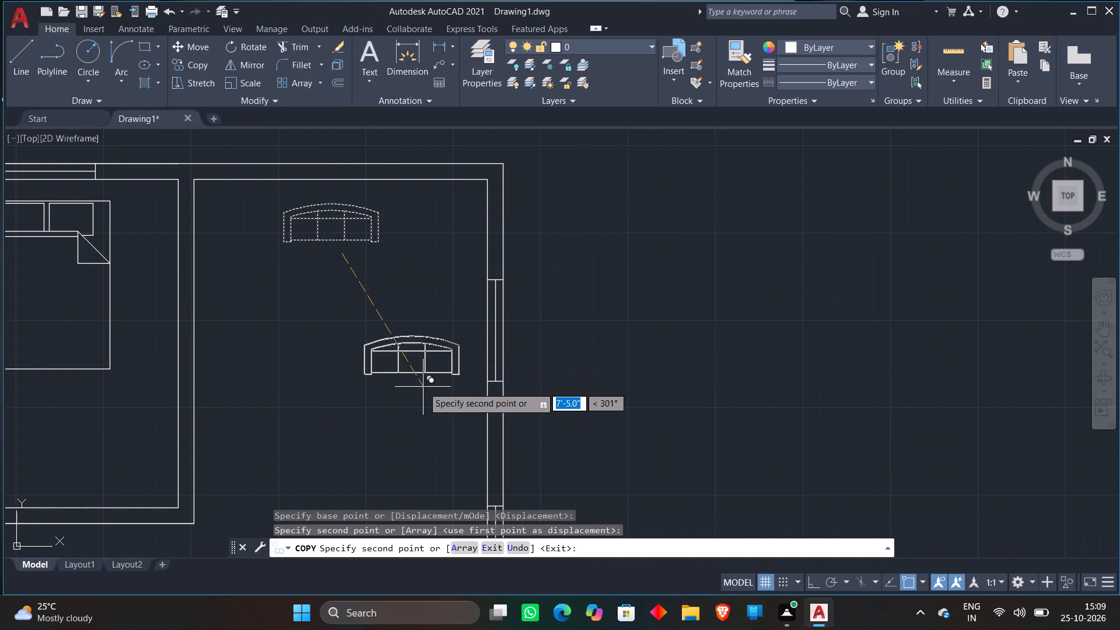
key(space)
Move the tiny two-seat sofa block from the loose furniture beside the plan into the upper-right room, below the copied three-seat sofa.
scroll(460, 309, down, 3)
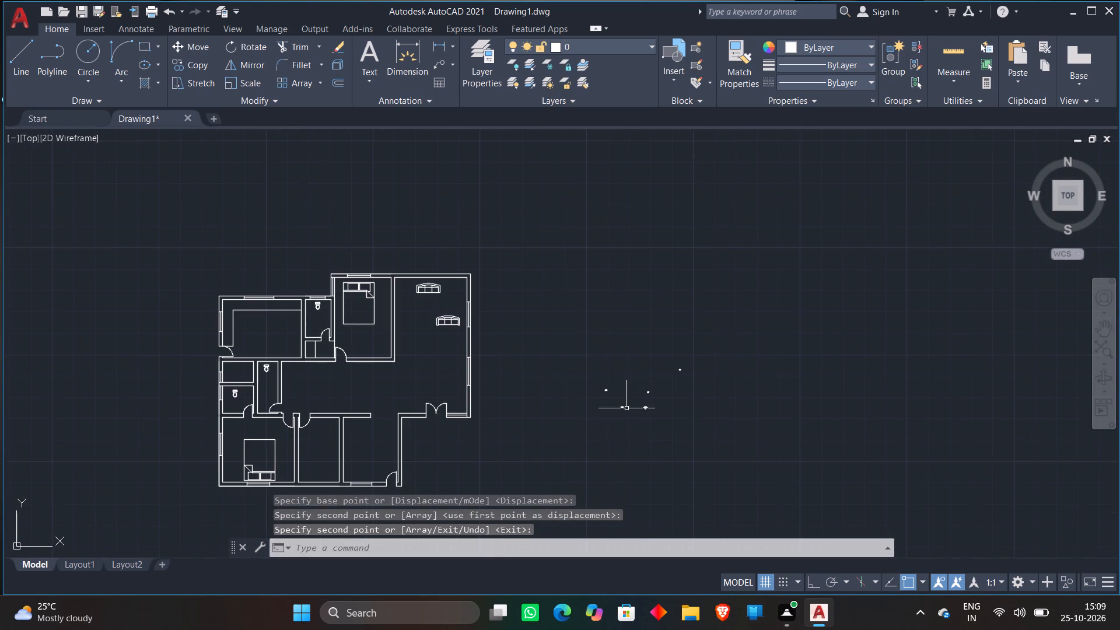
scroll(628, 407, up, 5)
click(320, 204)
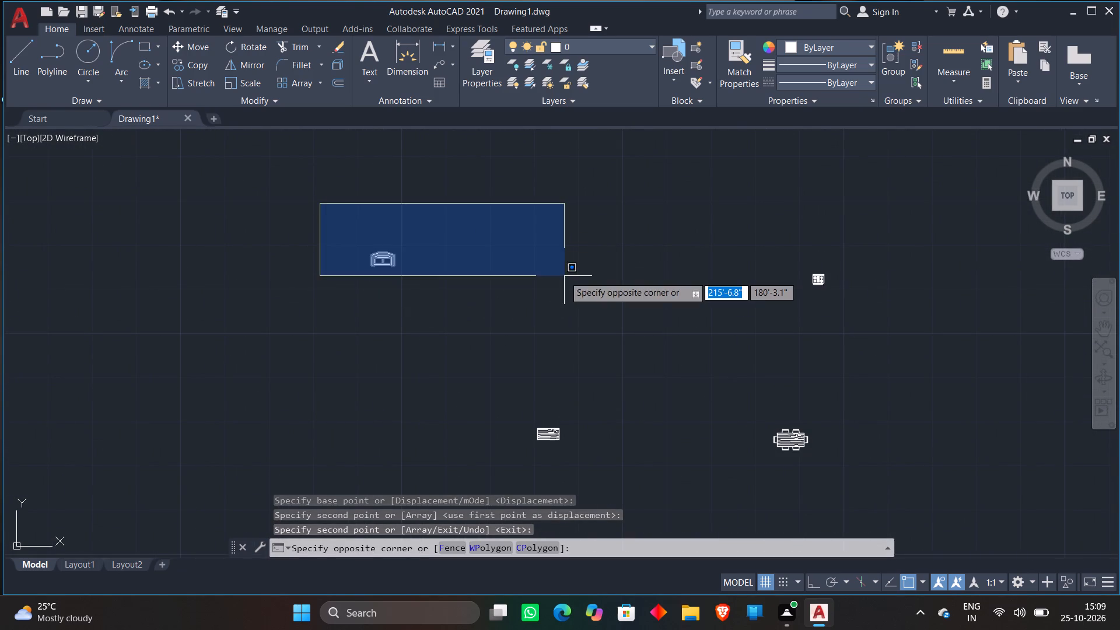
click(564, 276)
click(188, 45)
click(369, 281)
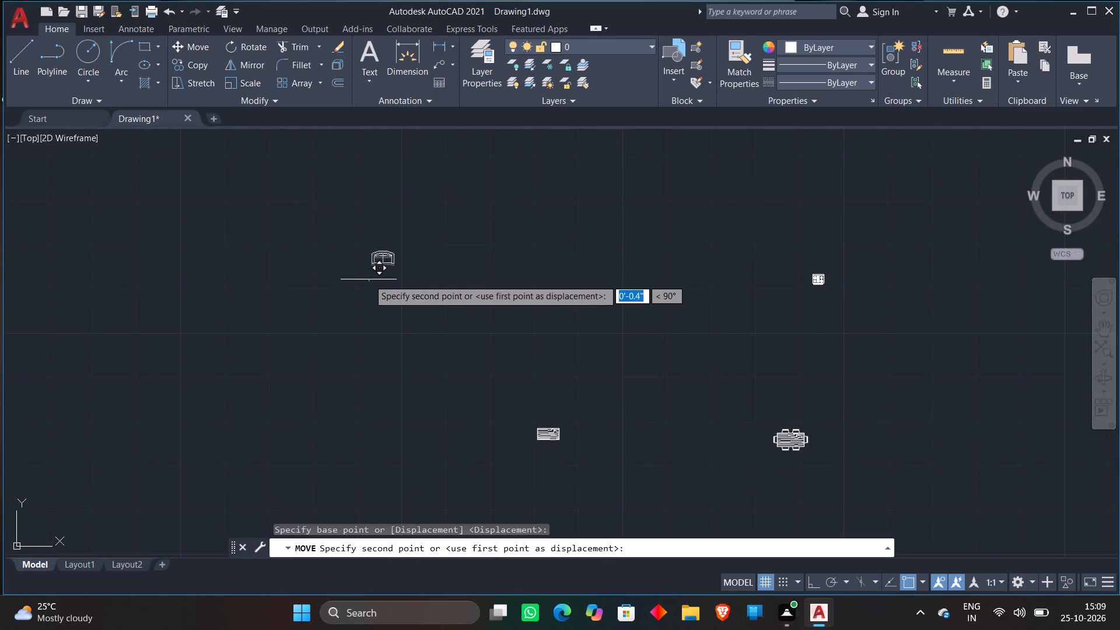
scroll(369, 281, down, 3)
middle_drag(217, 258, 487, 384)
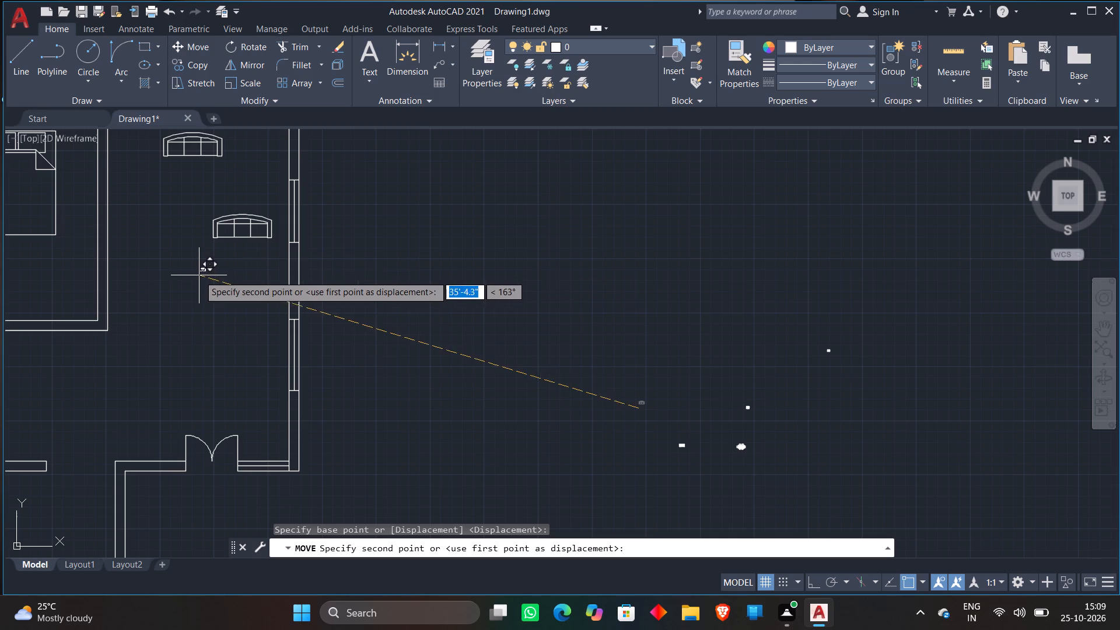
scroll(200, 275, up, 1)
click(258, 321)
Scale up the tiny two-seat sofa freehand to about the same width as the three-seat sofas.
click(206, 271)
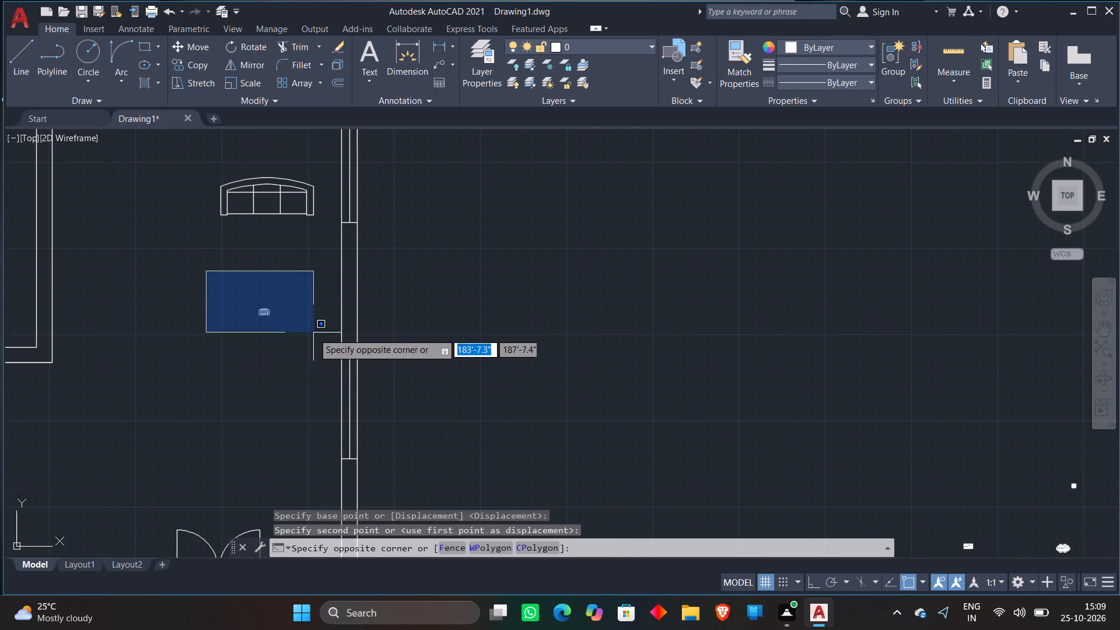
click(313, 334)
right_click(278, 344)
click(305, 373)
click(271, 261)
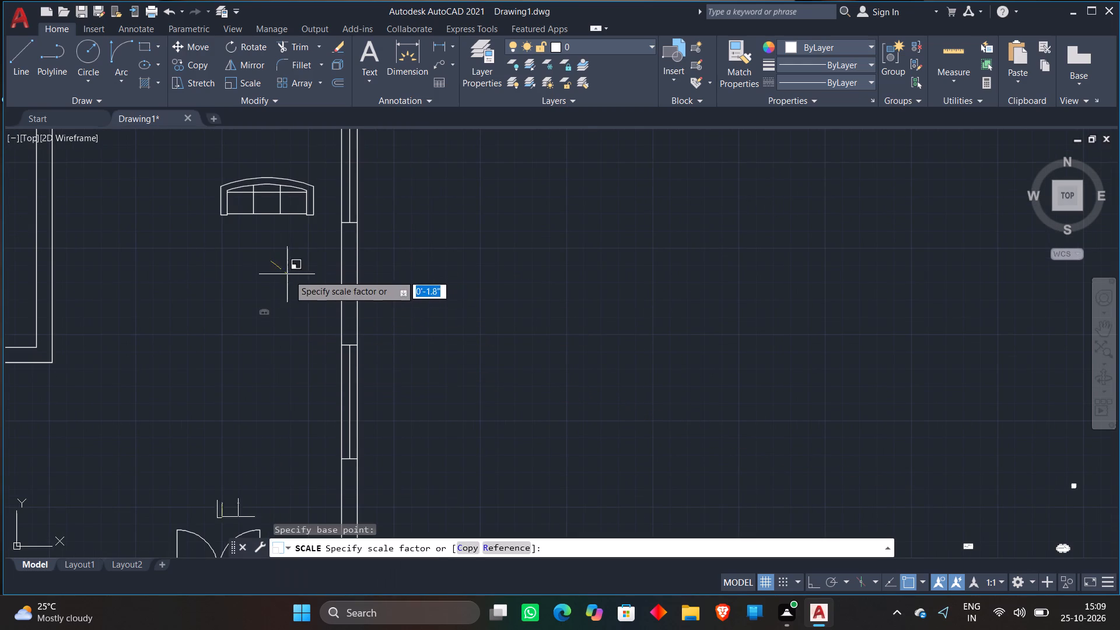
scroll(307, 289, down, 2)
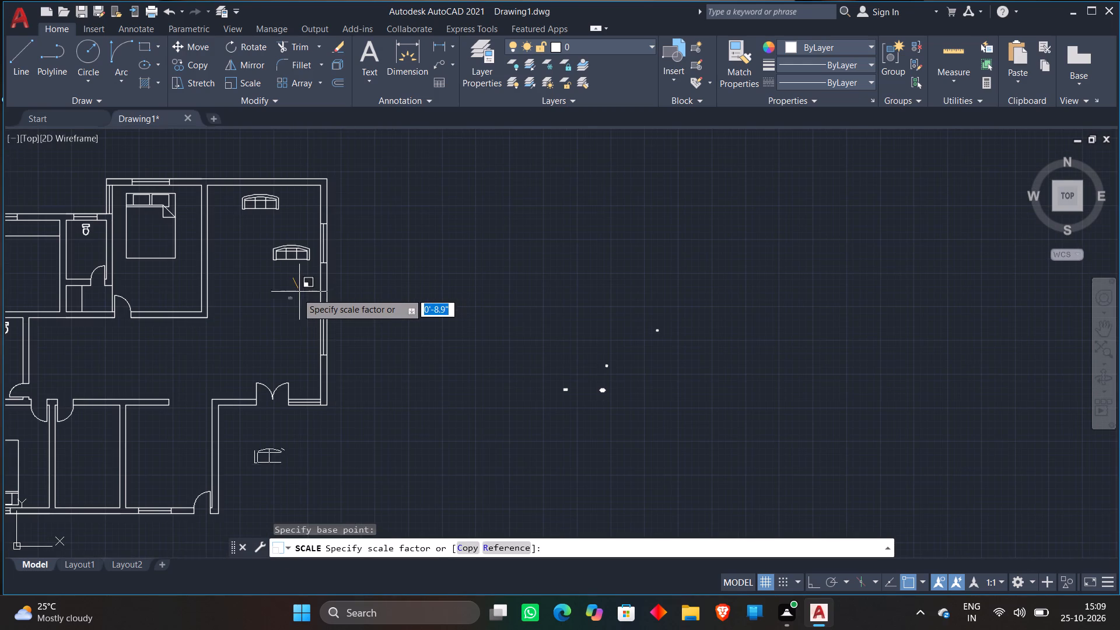
click(296, 293)
Move the enlarged two-seat sofa from below the plan back into the upper-right room, beneath the lower three-seat sofa.
click(262, 504)
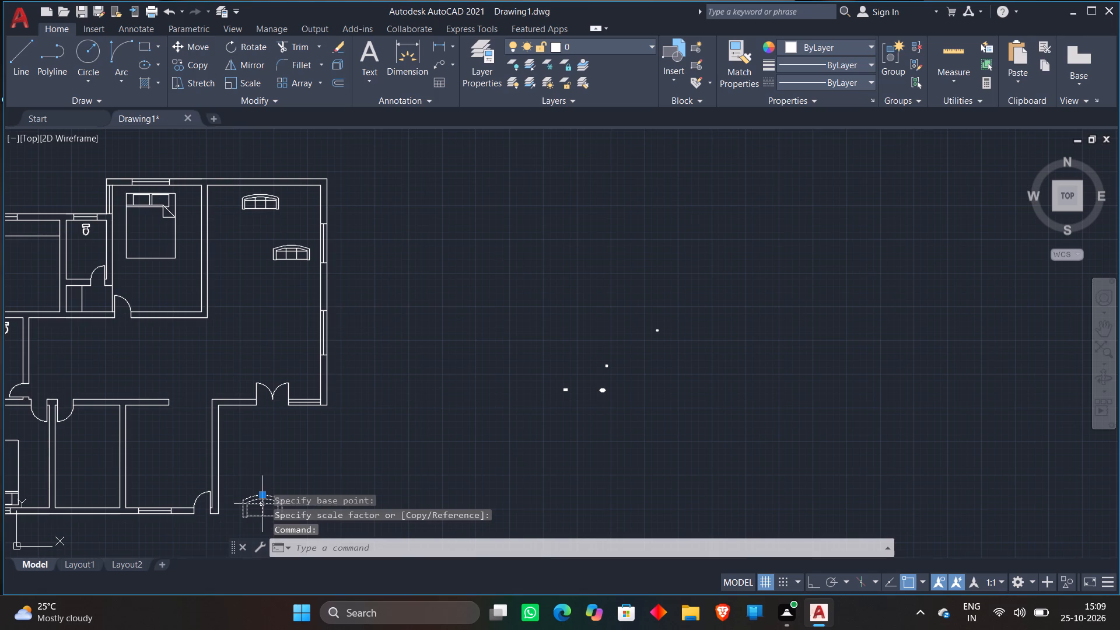
click(188, 48)
click(262, 515)
scroll(260, 295, up, 3)
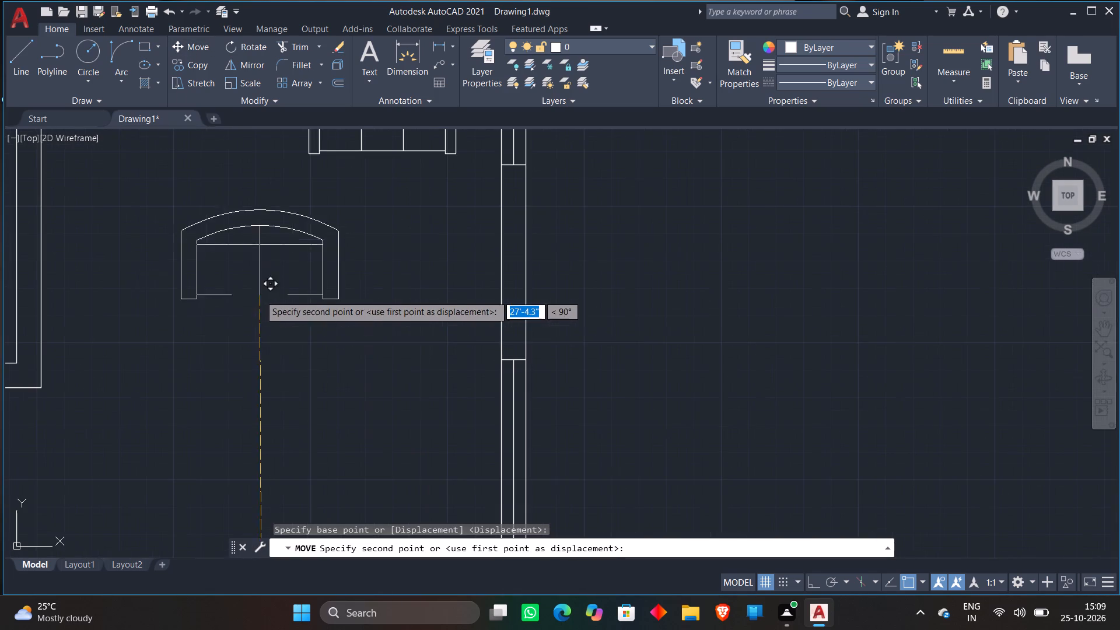
click(354, 339)
Scale down the two-seat sofa freehand to about two-thirds of the three-seat sofa's width.
click(222, 245)
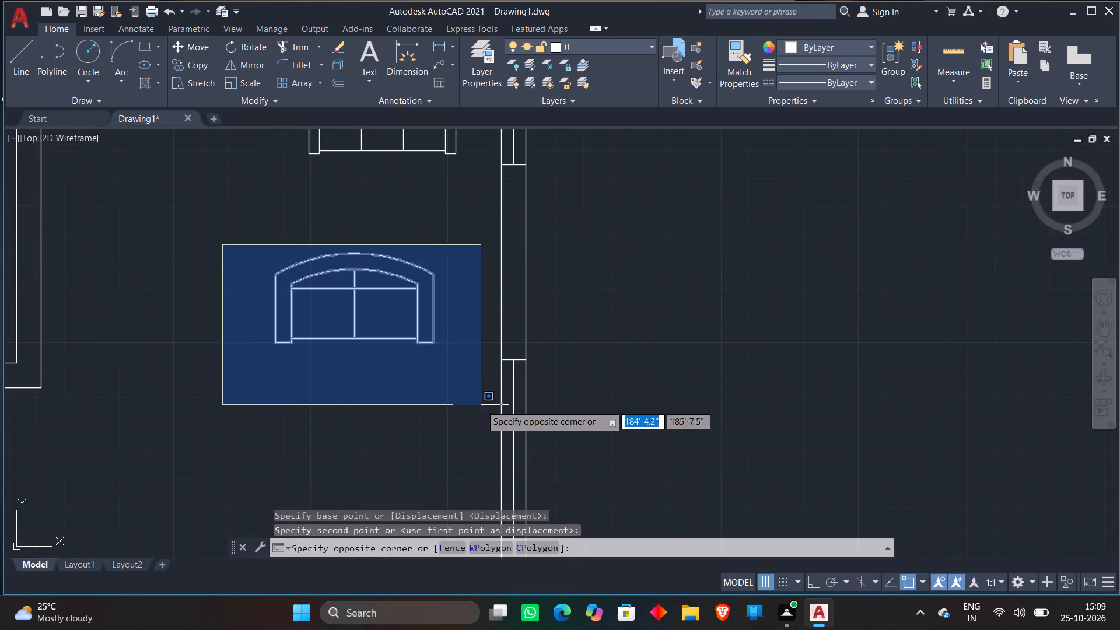
click(481, 405)
right_click(279, 366)
click(338, 374)
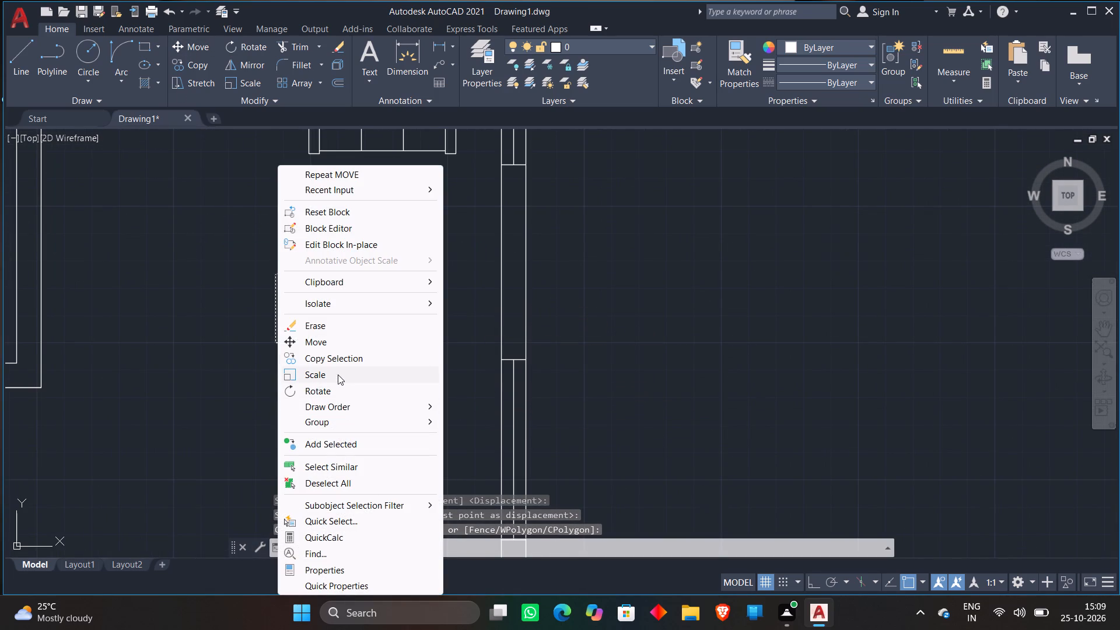
click(341, 295)
click(371, 339)
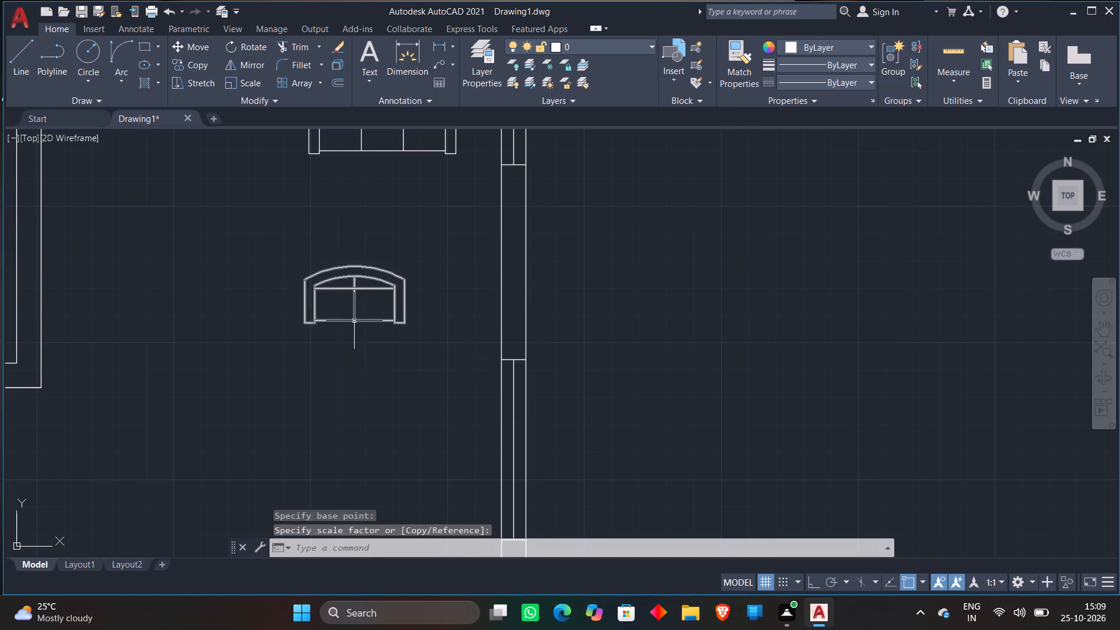
Rotate the lower three-seat sofa to 270° with Ortho on, so its back faces the right-hand exterior wall.
scroll(354, 321, down, 1)
middle_drag(353, 321, 262, 406)
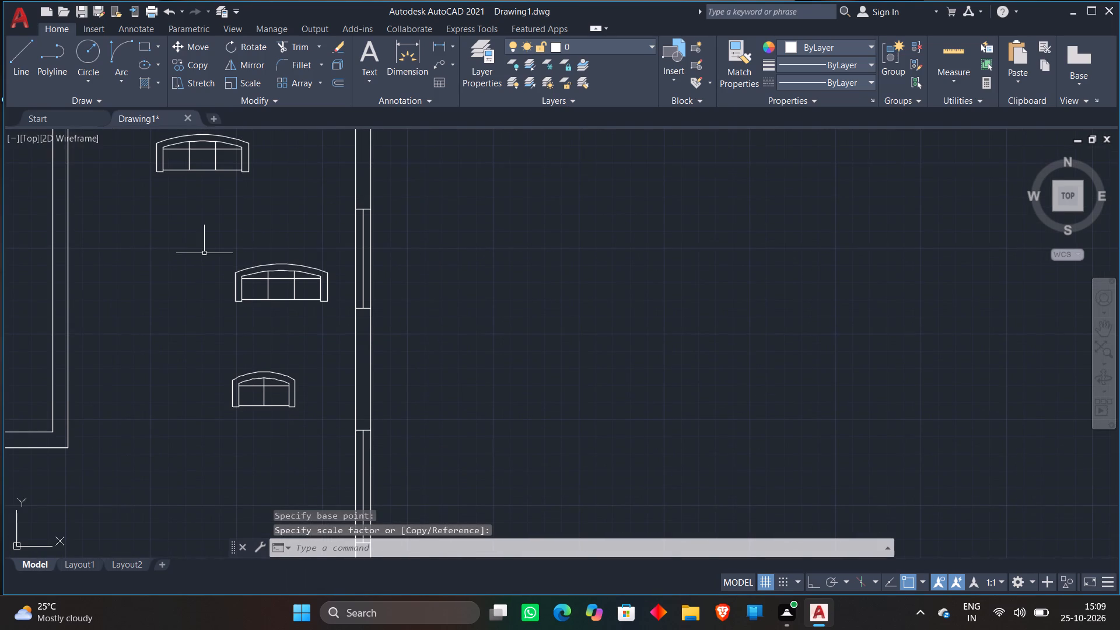
click(204, 253)
click(337, 327)
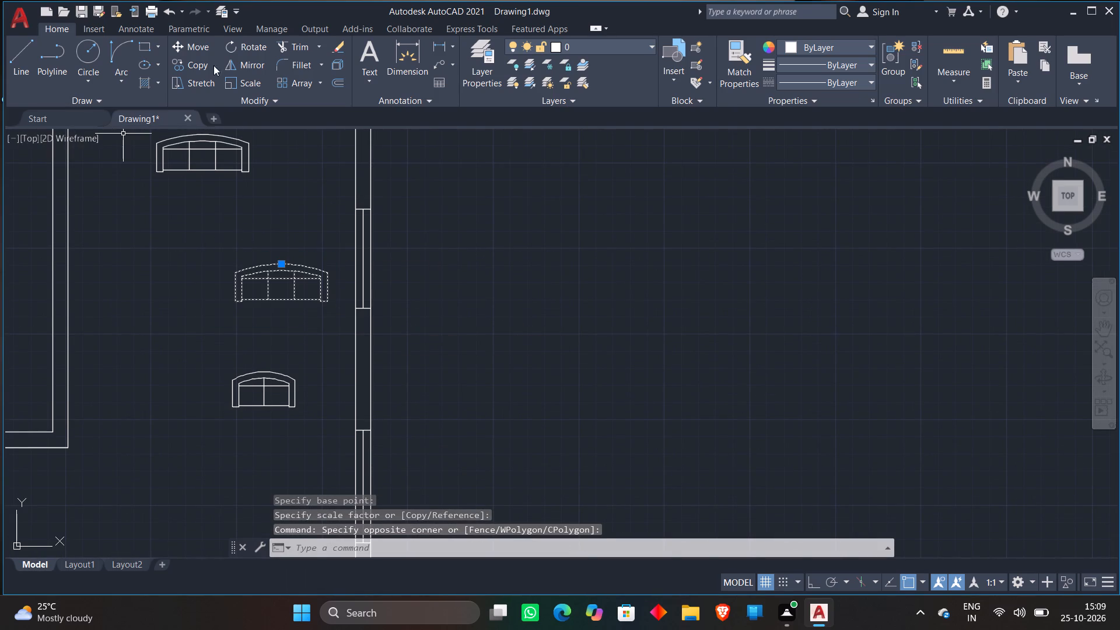
click(235, 43)
click(324, 290)
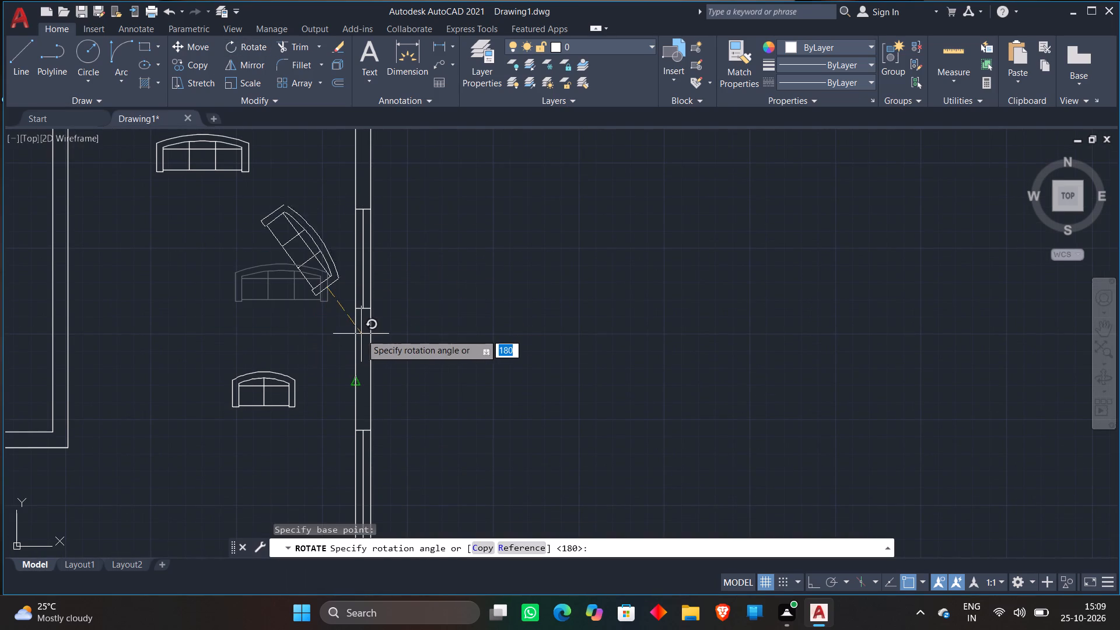
key(F8)
click(302, 335)
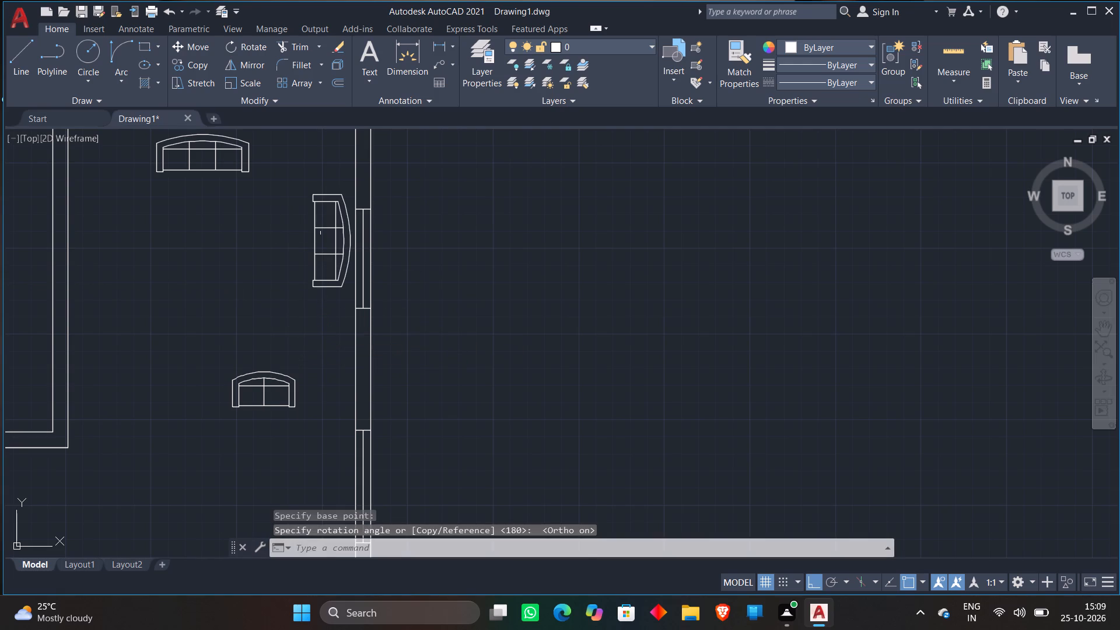
Rotate the two-seat sofa to 270° so its back also faces the right-hand exterior wall.
scroll(316, 220, down, 2)
click(250, 254)
click(311, 313)
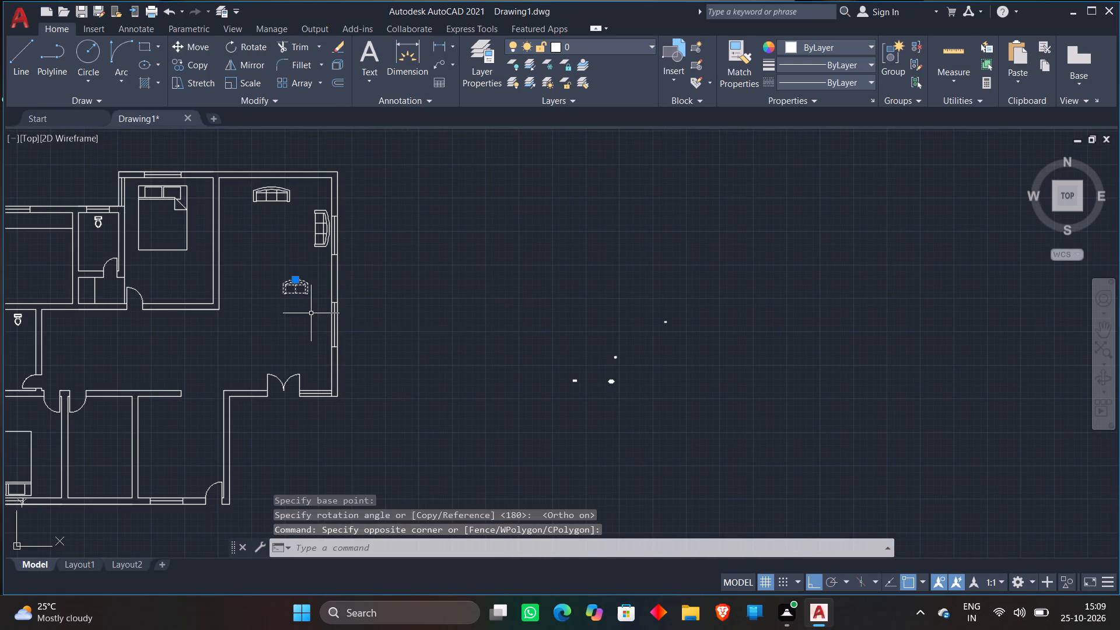
right_click(299, 314)
click(330, 388)
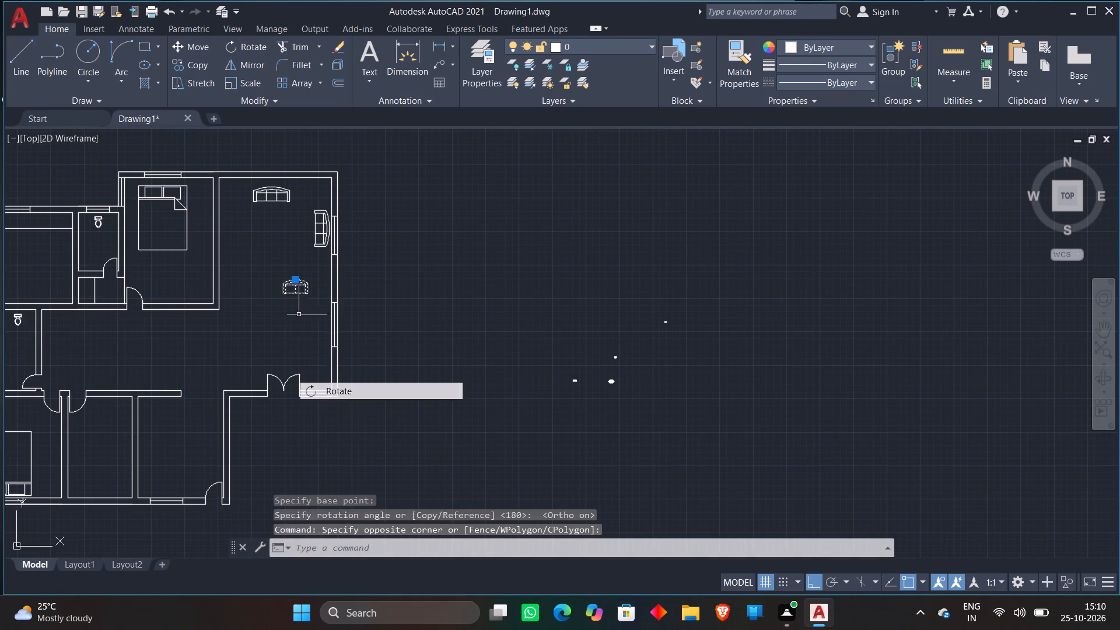
click(298, 291)
scroll(299, 317, up, 3)
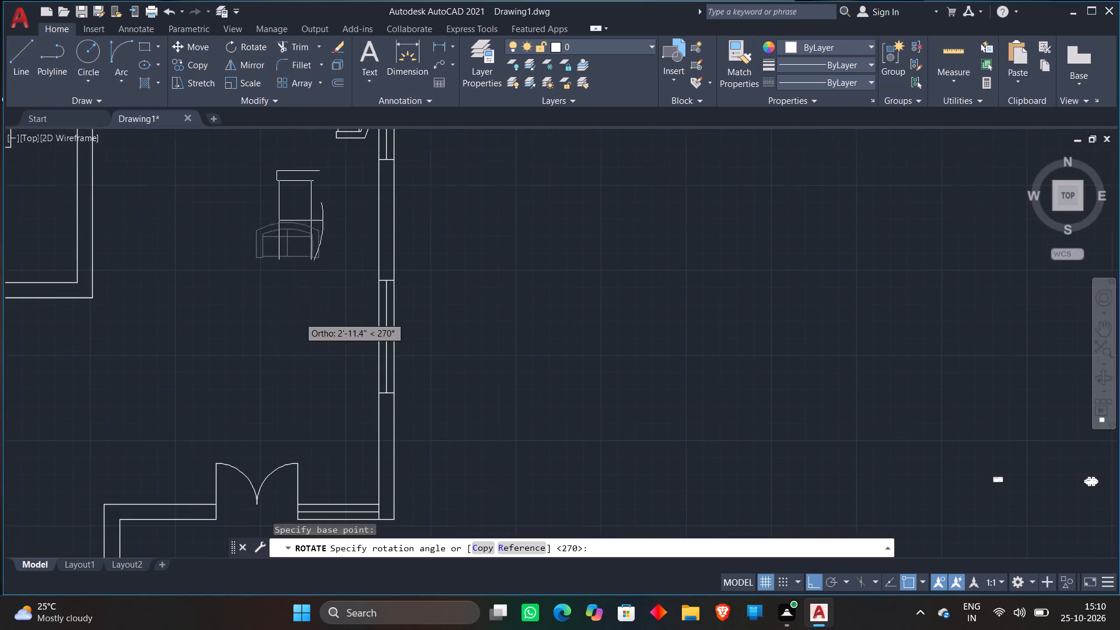
click(333, 288)
Move the rotated three-seat sofa left, leaving a wider gap to the window in the right-hand exterior wall.
scroll(326, 283, down, 2)
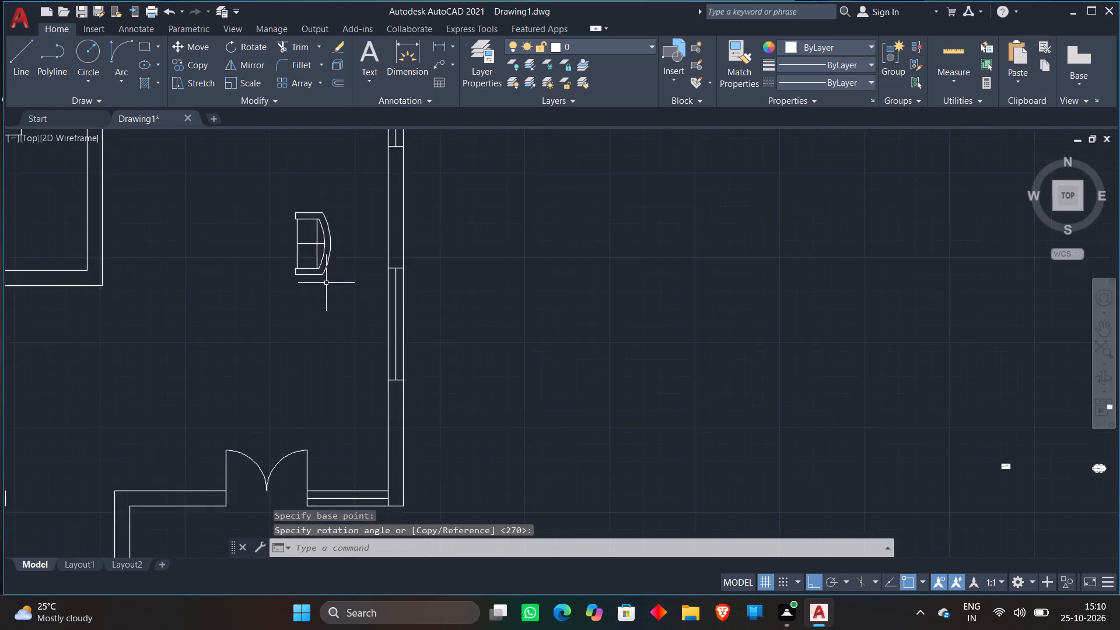
middle_drag(326, 283, 339, 376)
scroll(298, 199, up, 2)
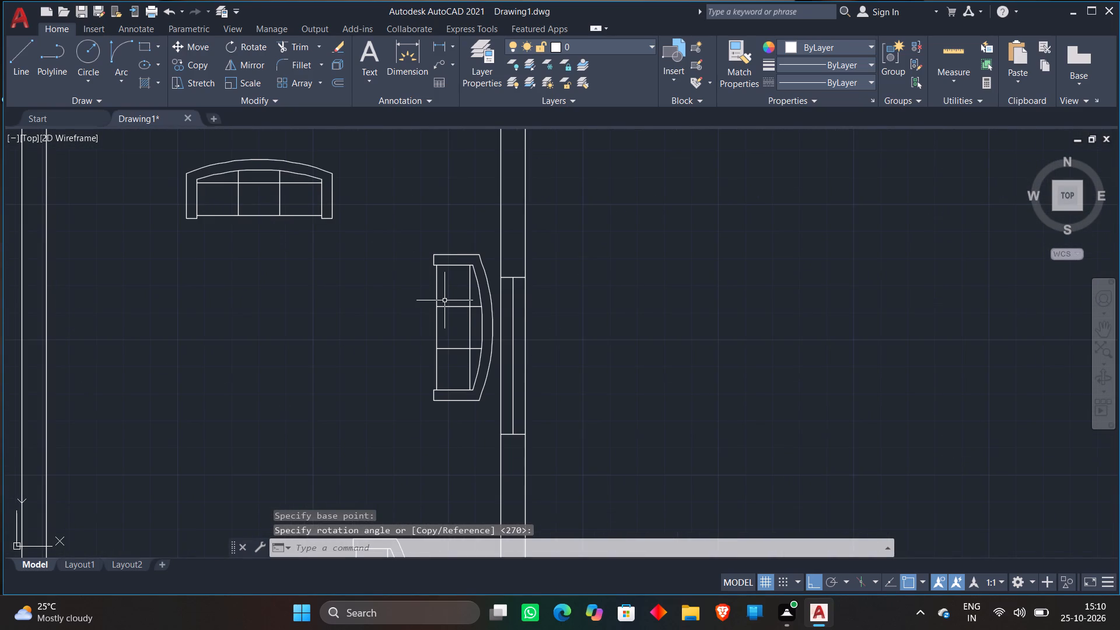
click(437, 302)
click(190, 47)
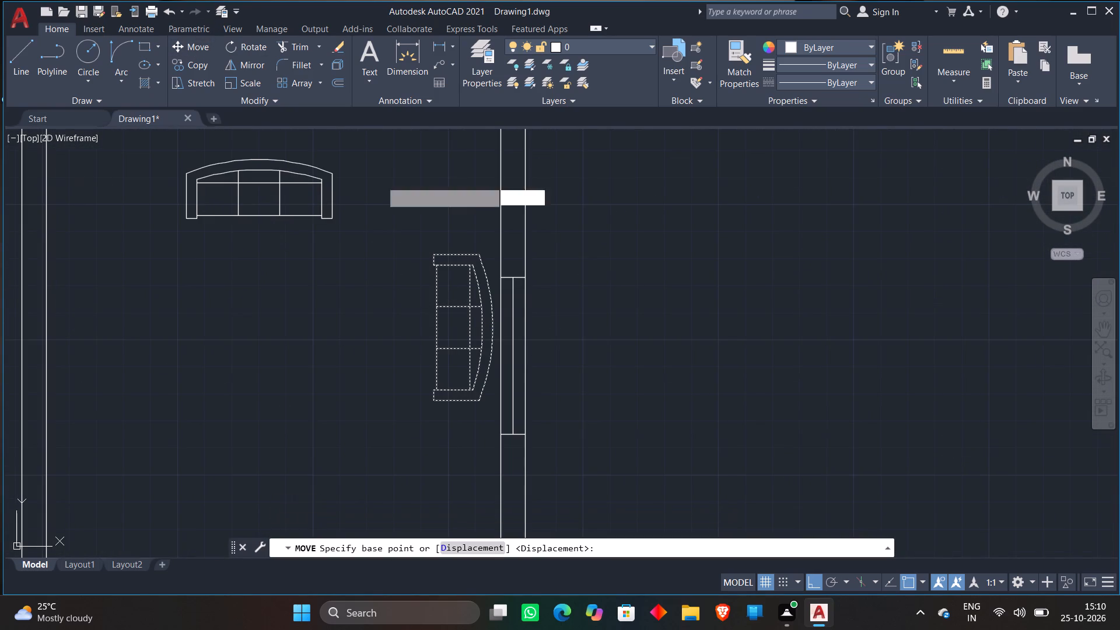
click(472, 303)
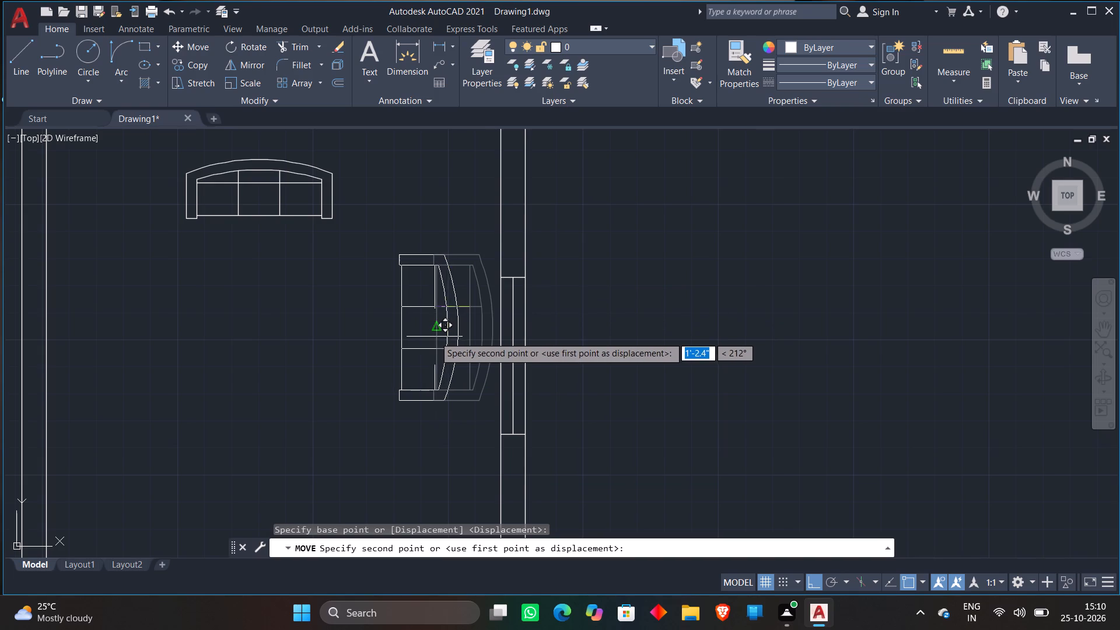
click(407, 337)
Move the two-seat sofa up with Ortho off, placing it just below the rotated three-seat sofa and in line with it.
scroll(380, 256, down, 2)
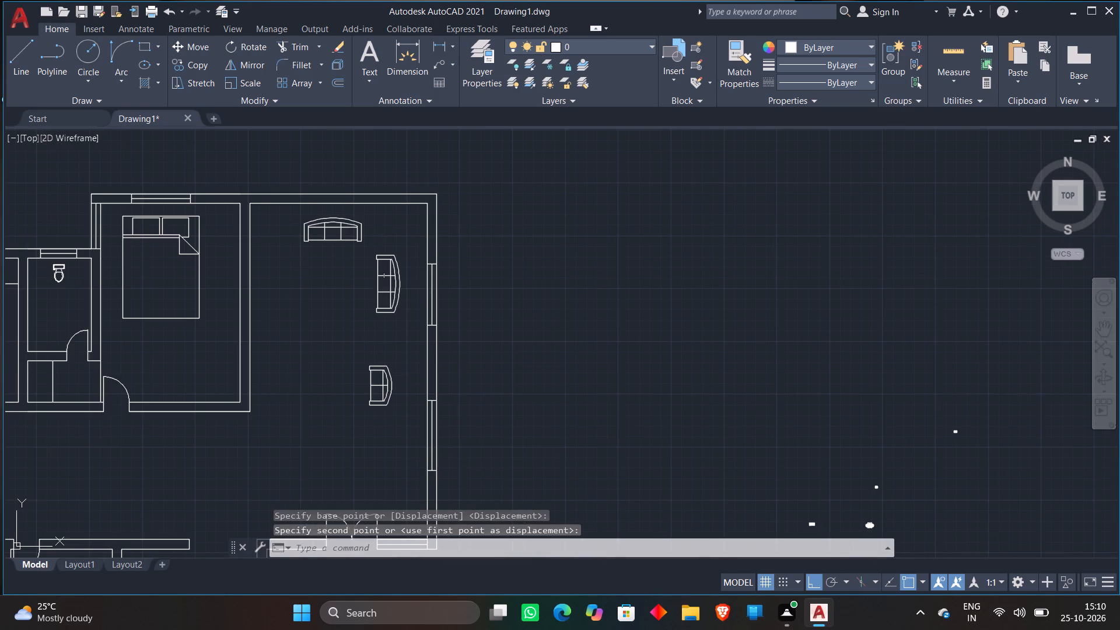
scroll(377, 367, up, 2)
click(338, 341)
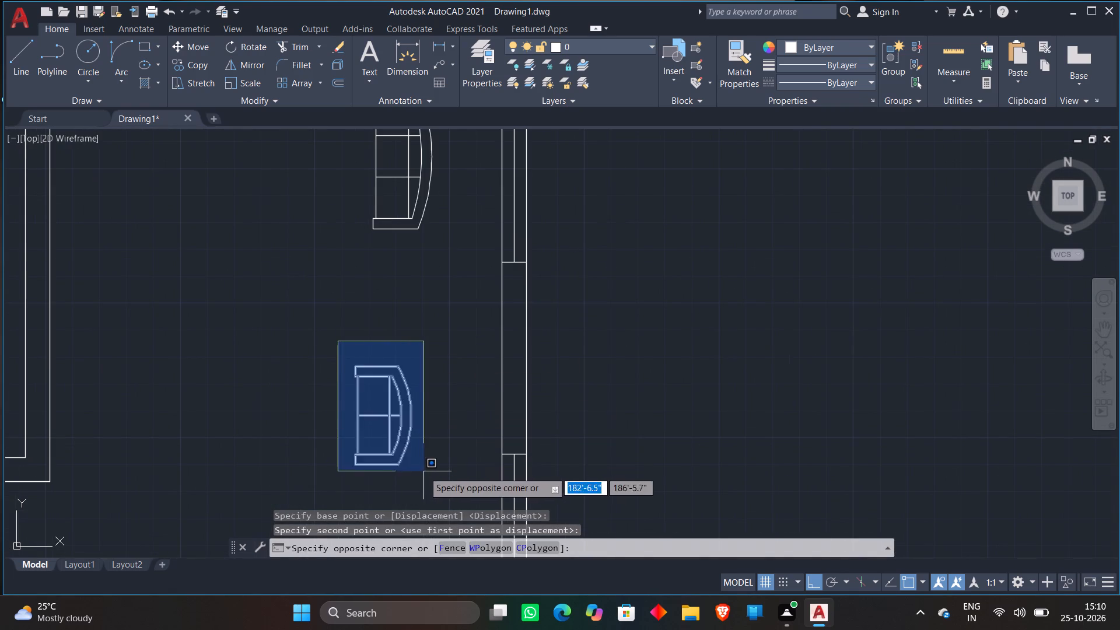
click(423, 471)
click(212, 48)
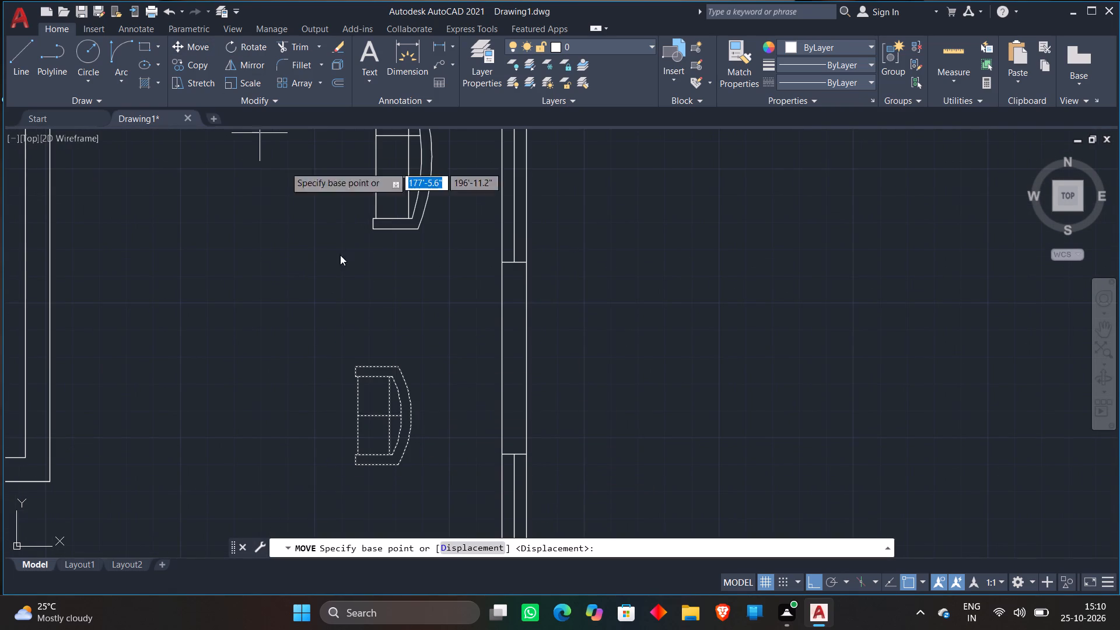
click(392, 426)
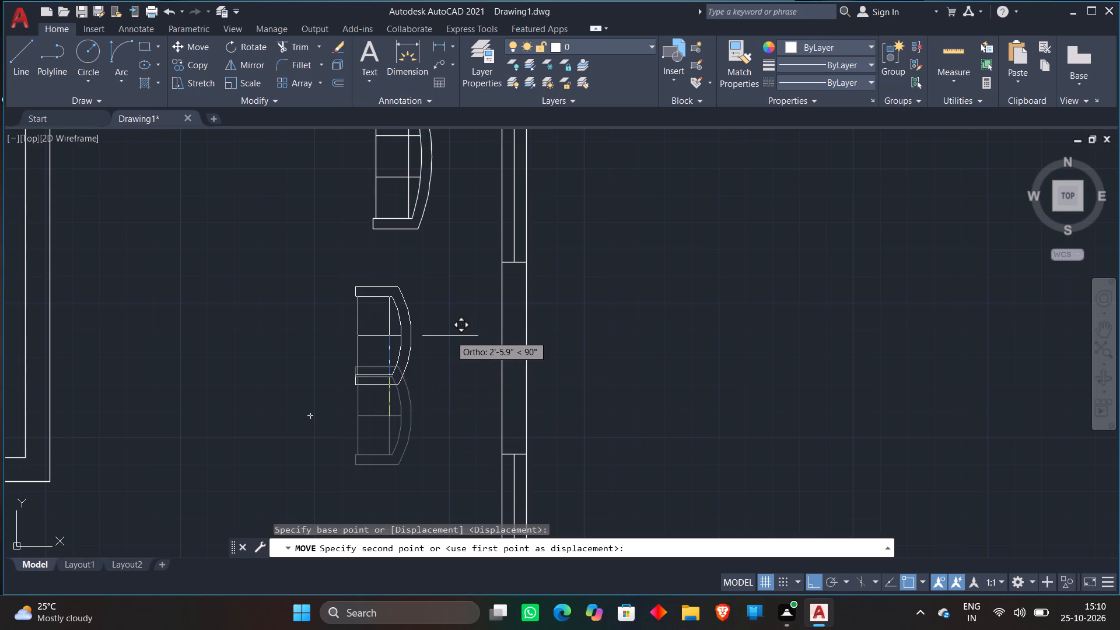
key(F8)
scroll(418, 314, up, 1)
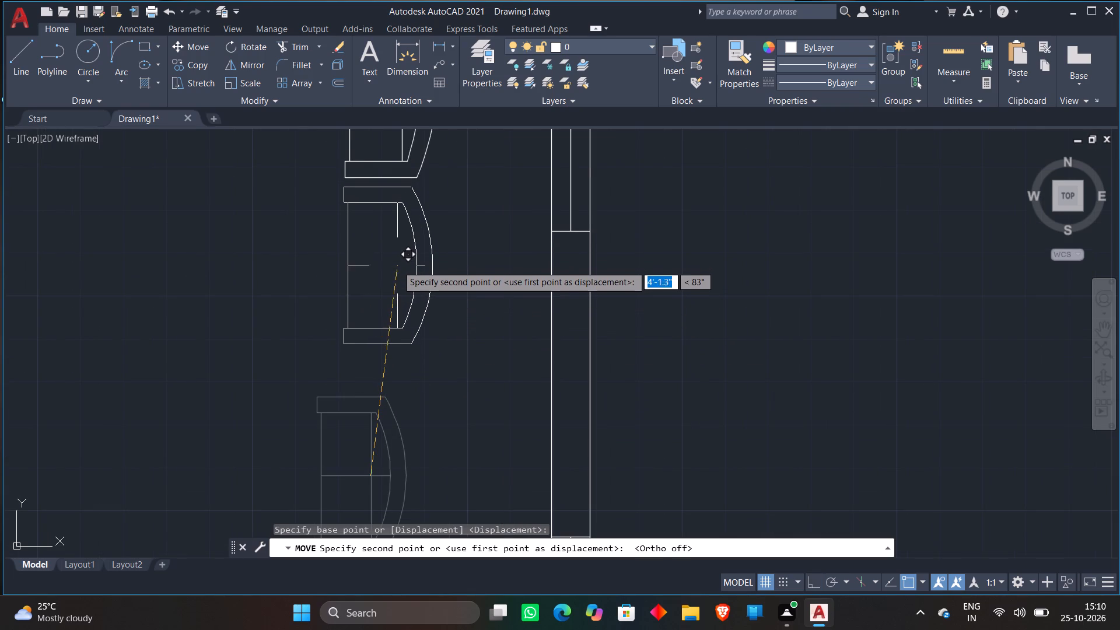
click(403, 282)
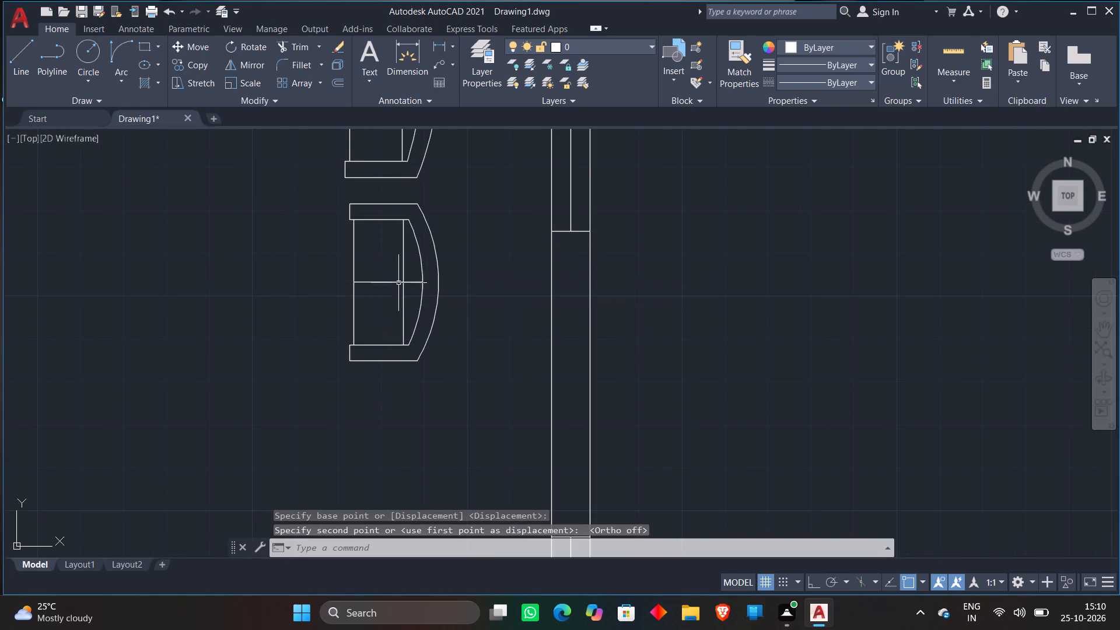
Move the tiny wood-grain coffee table block from outside the plan into the living room, in front of the sofas.
scroll(395, 285, down, 4)
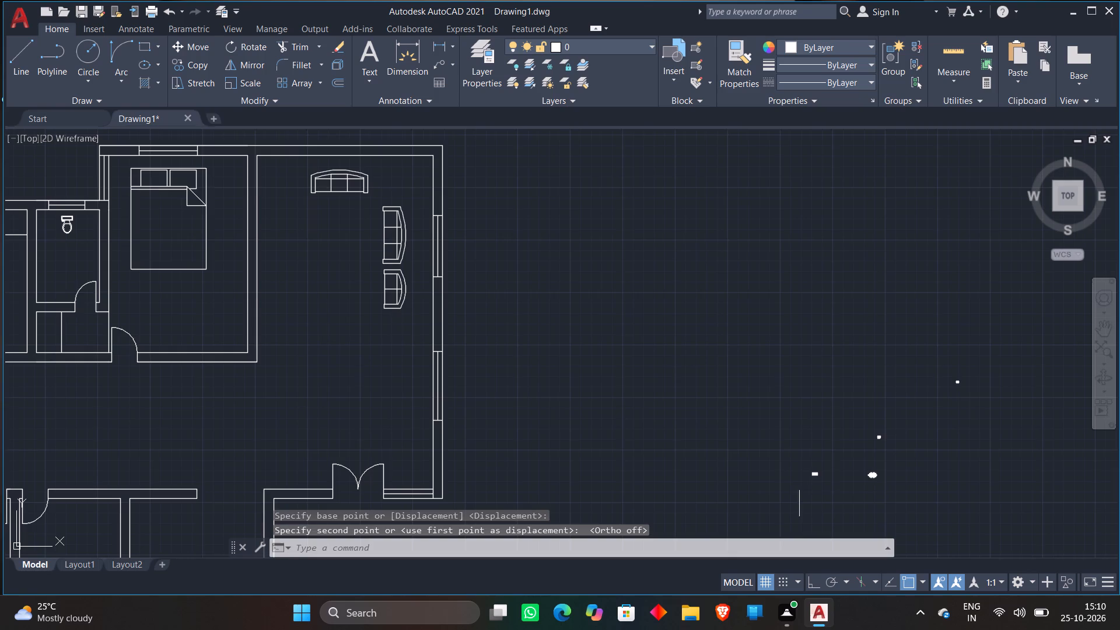
scroll(820, 488, up, 2)
click(822, 486)
click(715, 382)
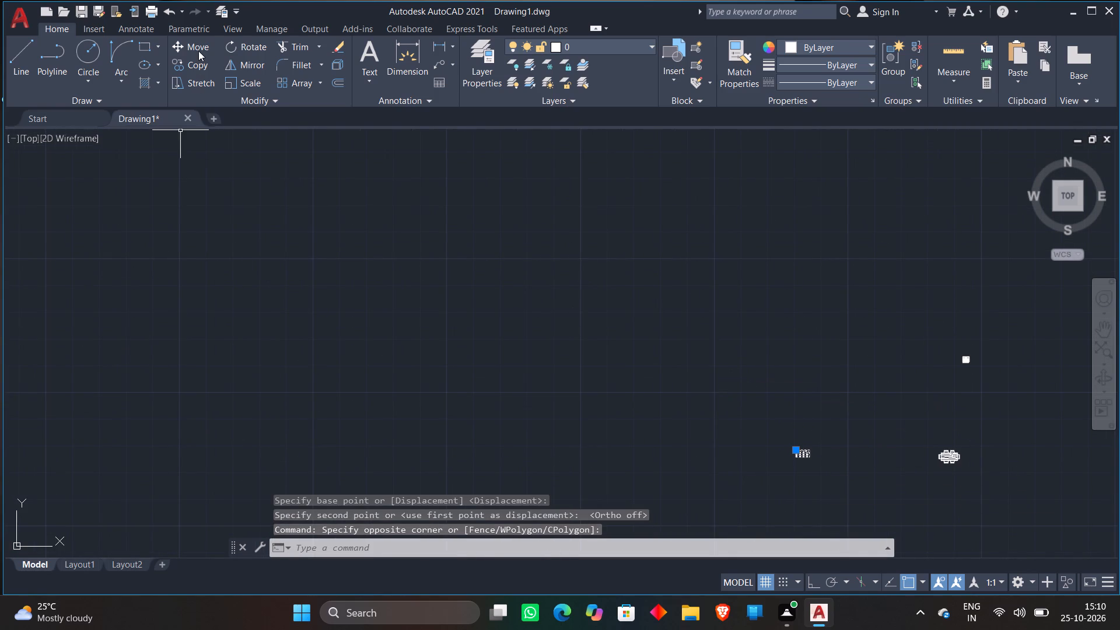
click(198, 51)
click(826, 475)
scroll(474, 326, down, 2)
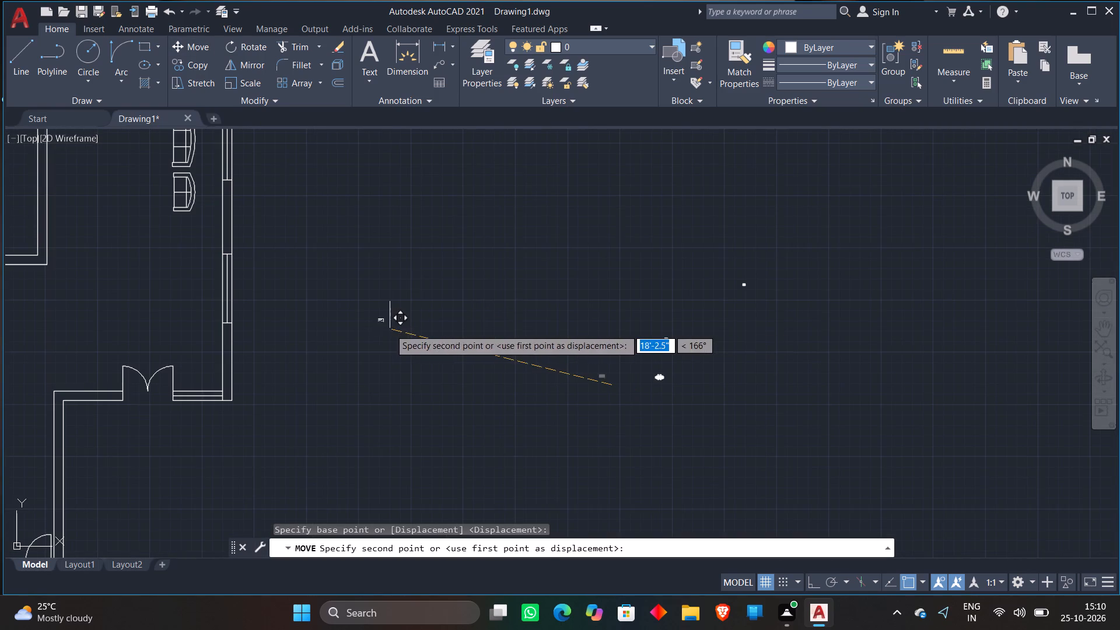
middle_drag(390, 330, 567, 393)
scroll(318, 208, up, 2)
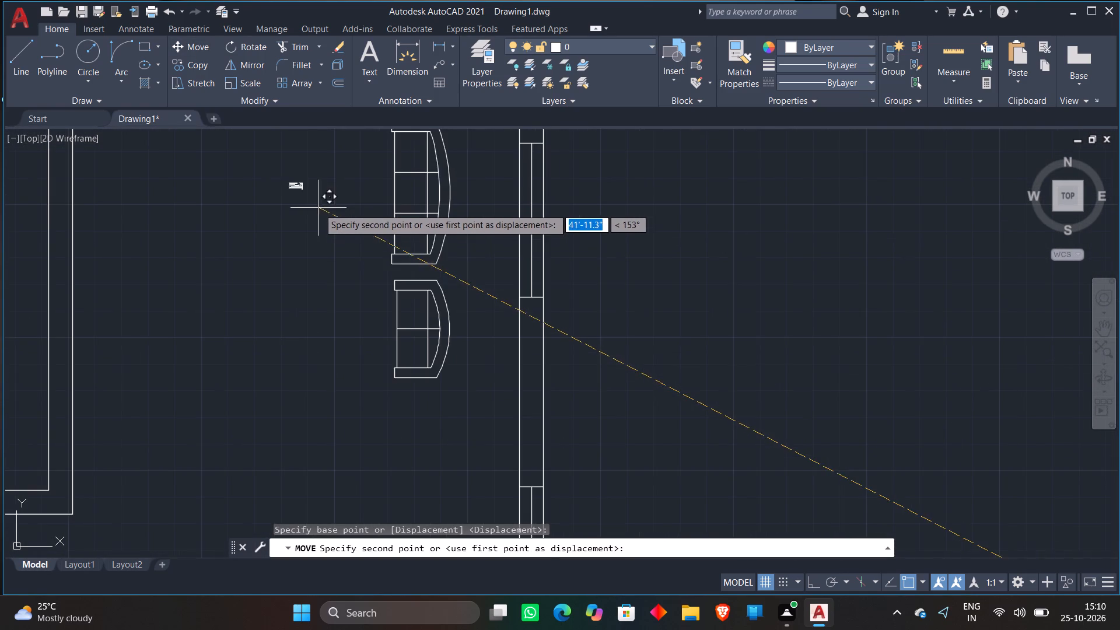
click(320, 222)
Scale up the coffee table freehand by a factor of about 6.2.
scroll(251, 245, down, 1)
middle_drag(247, 248, 348, 326)
scroll(348, 325, down, 1)
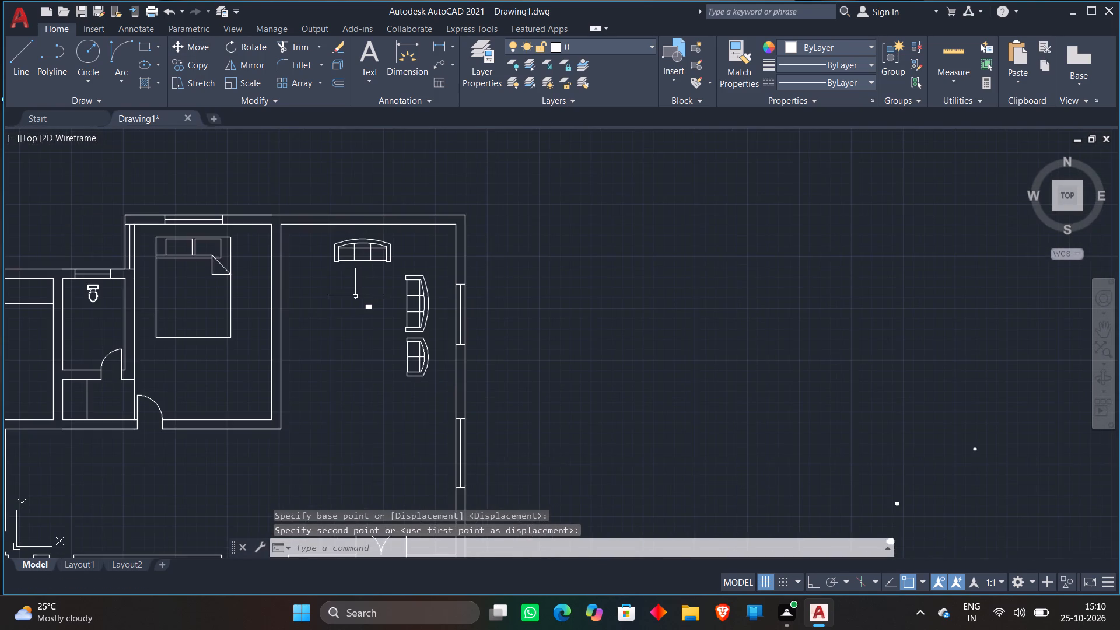
scroll(353, 295, up, 2)
click(357, 293)
click(423, 372)
right_click(415, 346)
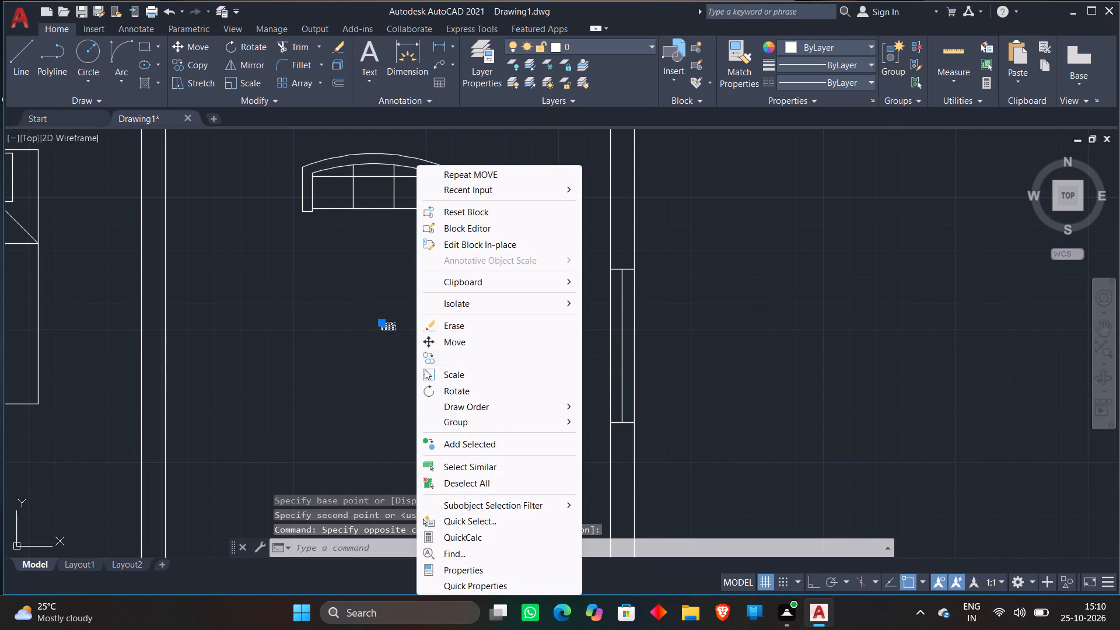
click(428, 374)
click(397, 314)
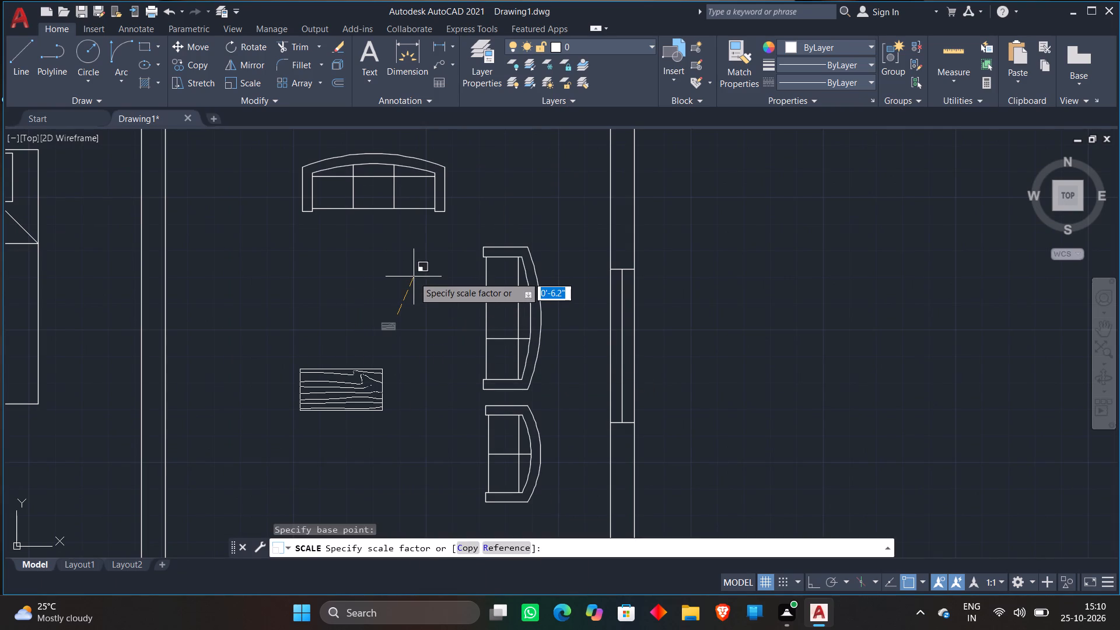
click(414, 276)
Rotate the coffee table 90° with Ortho on, so its long side runs parallel to the right-hand sofas.
click(244, 302)
click(393, 450)
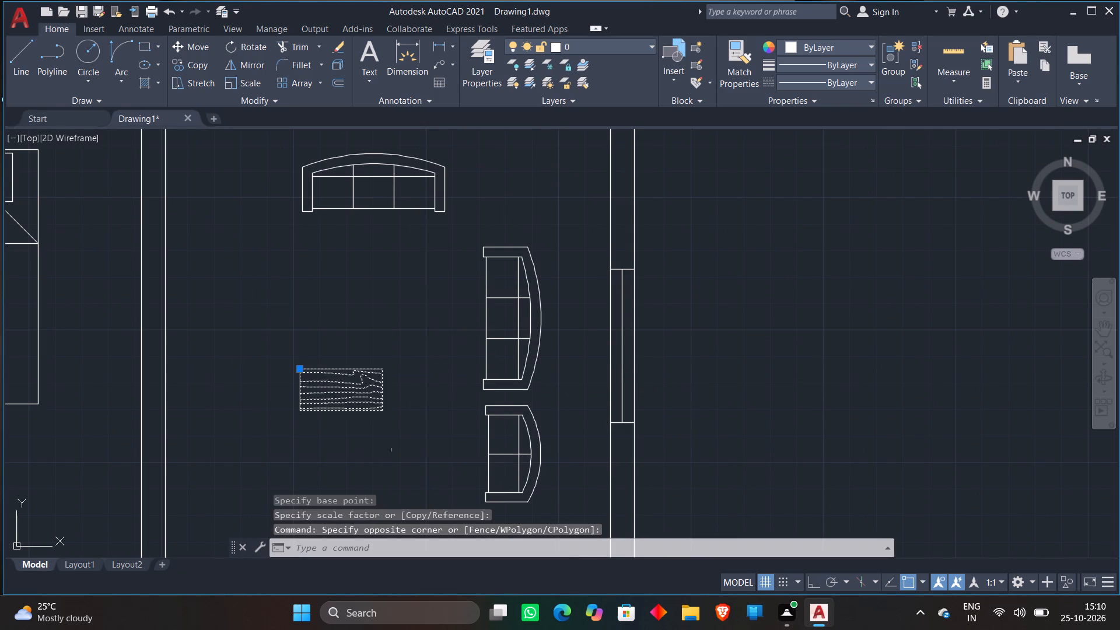
click(230, 45)
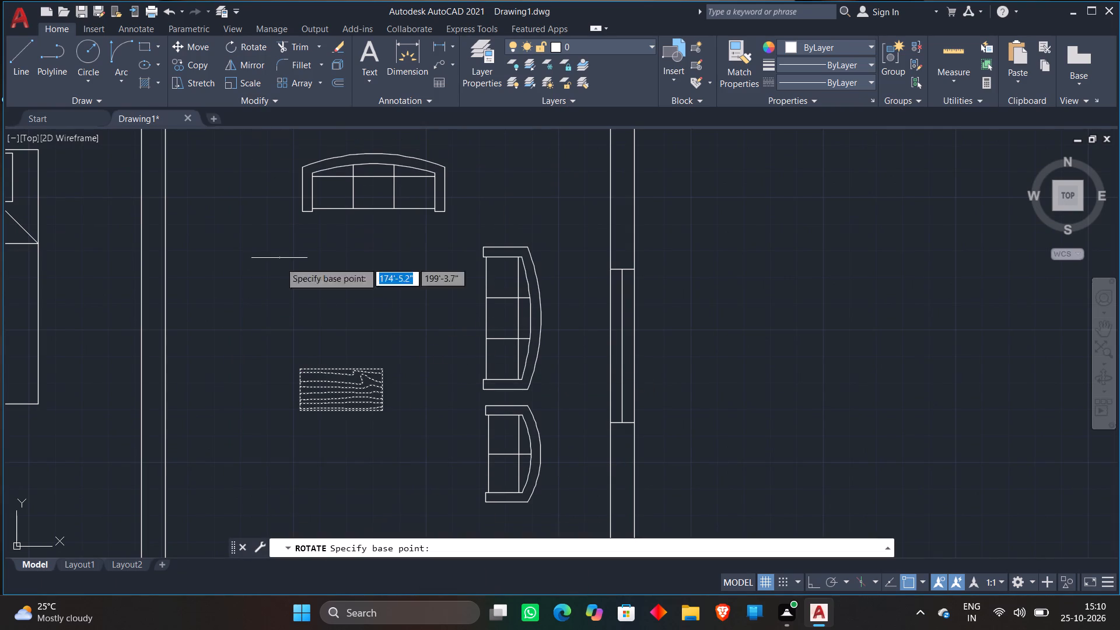
click(292, 372)
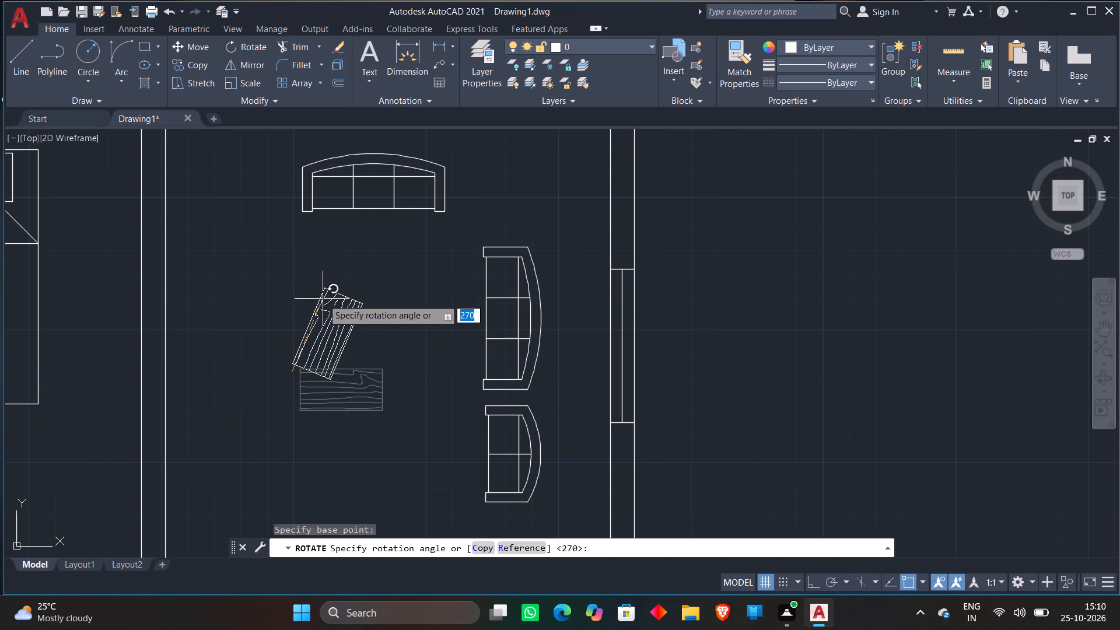
key(F8)
click(311, 298)
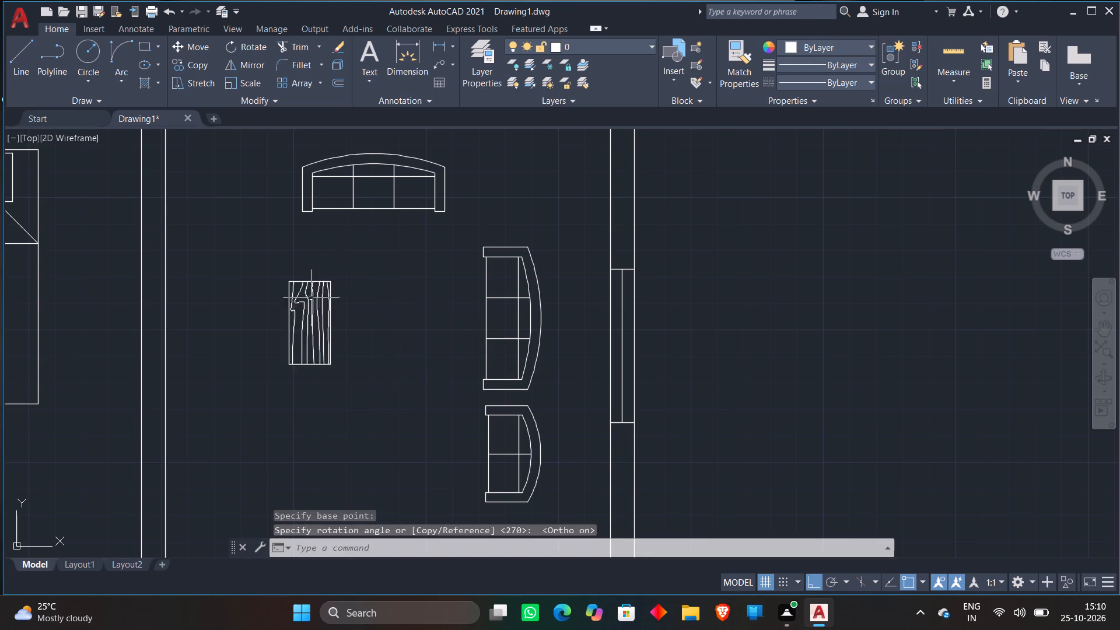
Move the coffee table about 2'-3" horizontally toward the right-hand sofas, beneath the top three-seat sofa.
click(304, 312)
click(197, 45)
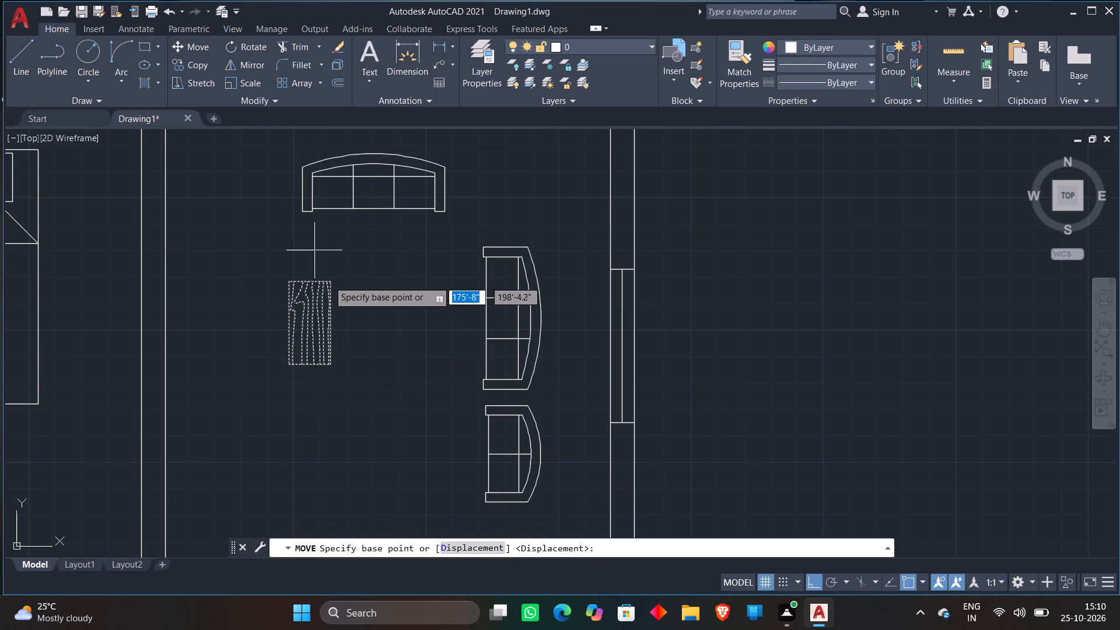
click(311, 328)
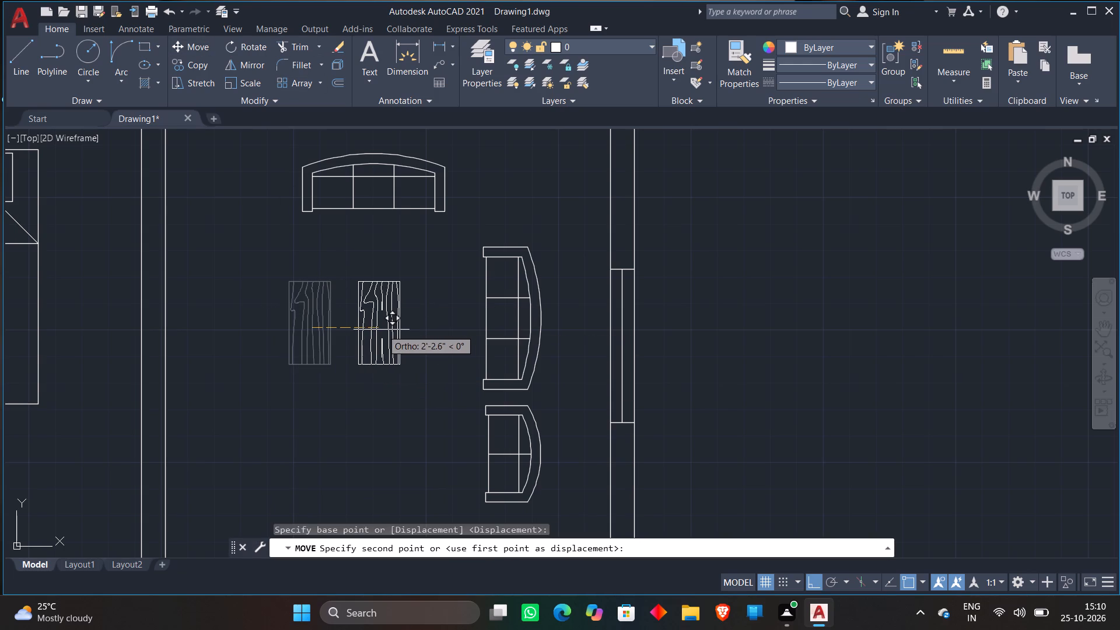
click(381, 330)
Move the tiny six-chair dining table block about 58' left with Ortho on, into the plan's central hall.
scroll(401, 270, down, 4)
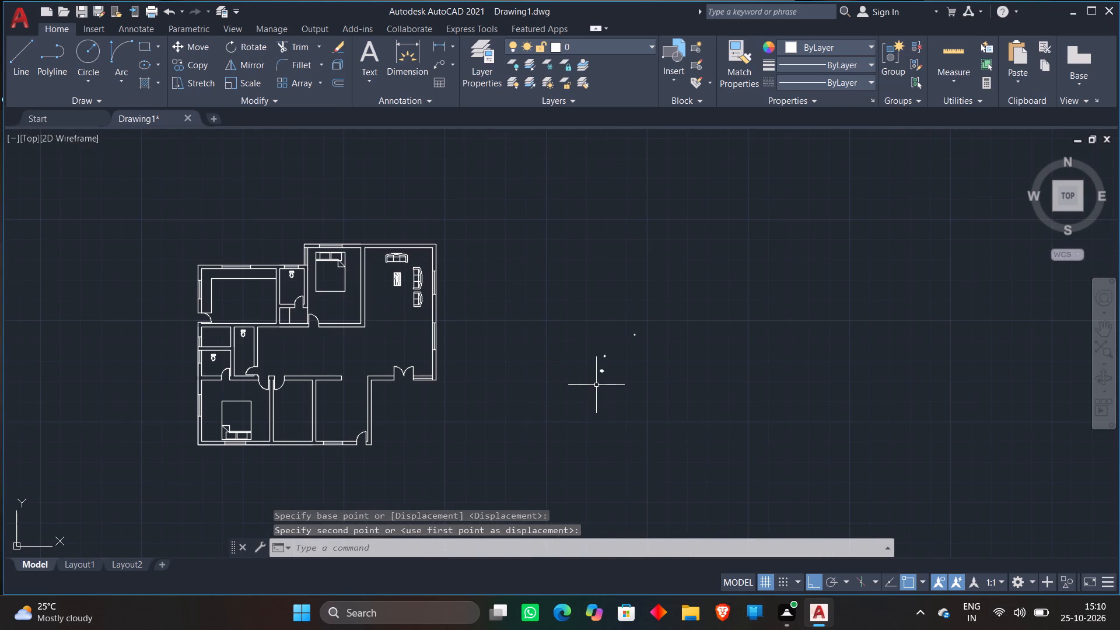
scroll(597, 384, up, 4)
click(575, 292)
click(705, 368)
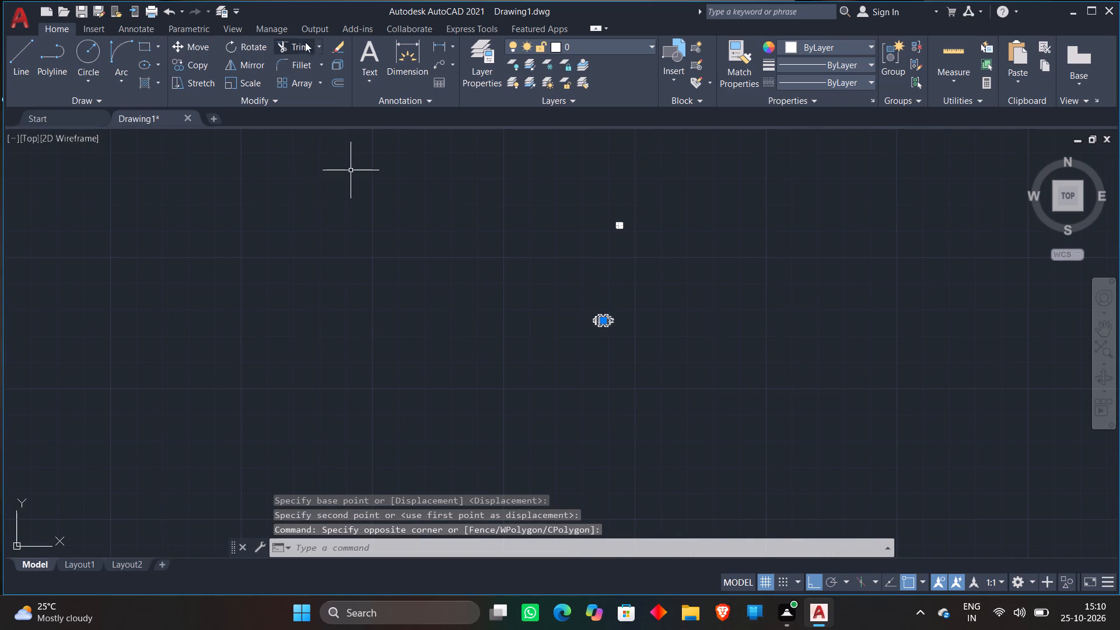
click(195, 51)
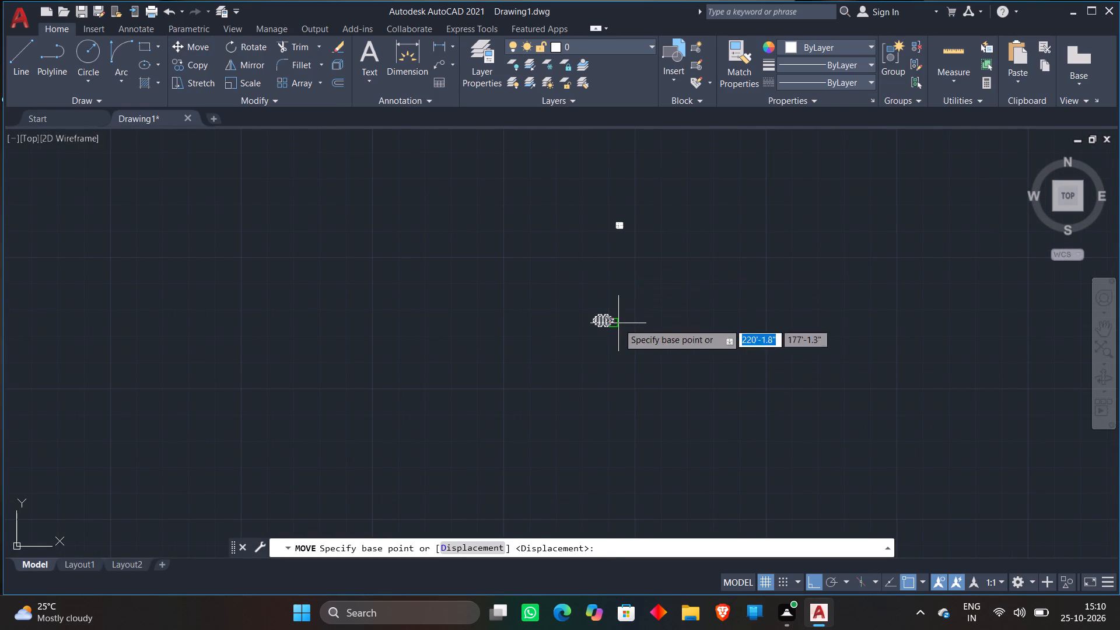
click(618, 323)
scroll(621, 300, down, 3)
middle_drag(168, 276, 169, 276)
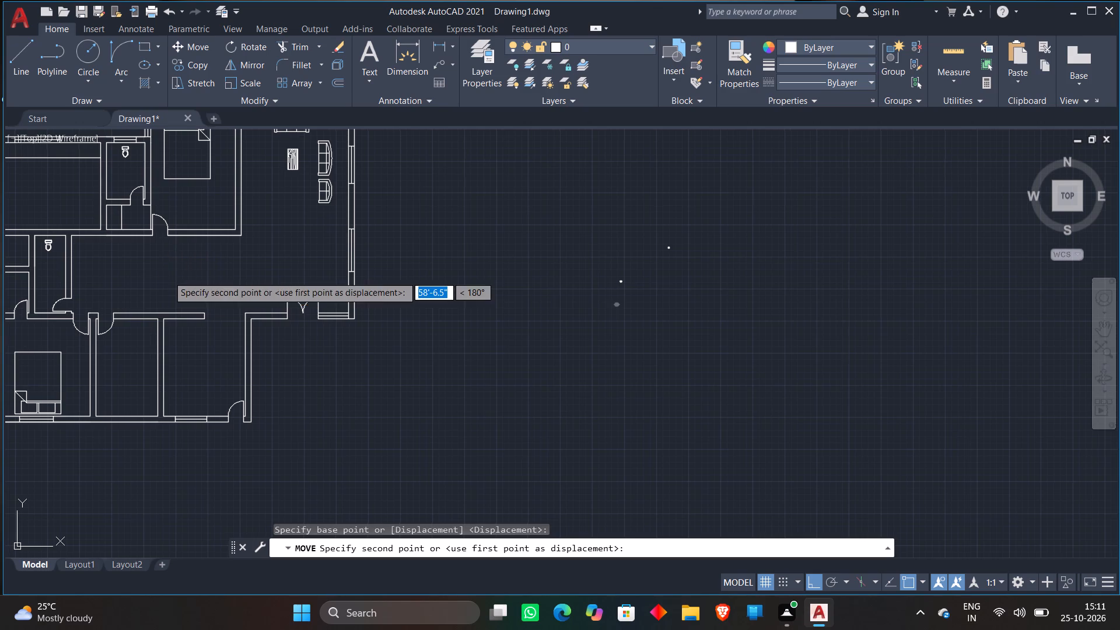
middle_drag(169, 276, 296, 292)
scroll(270, 288, up, 3)
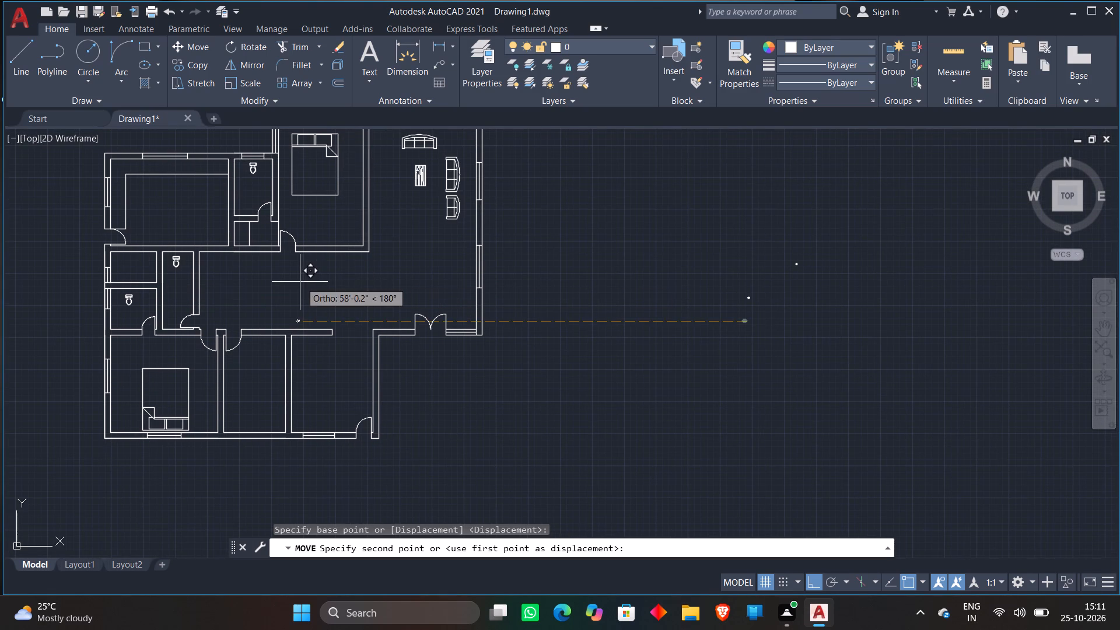
click(300, 282)
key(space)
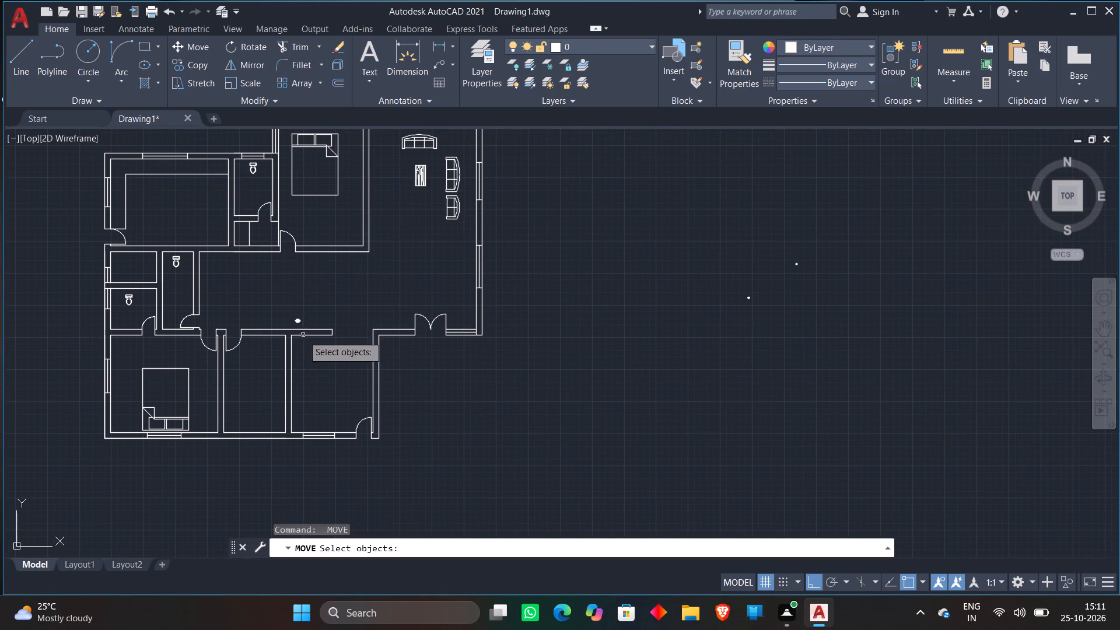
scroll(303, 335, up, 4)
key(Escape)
Scale up the six-chair dining table freehand until it is slightly wider than the middle lower room.
click(283, 256)
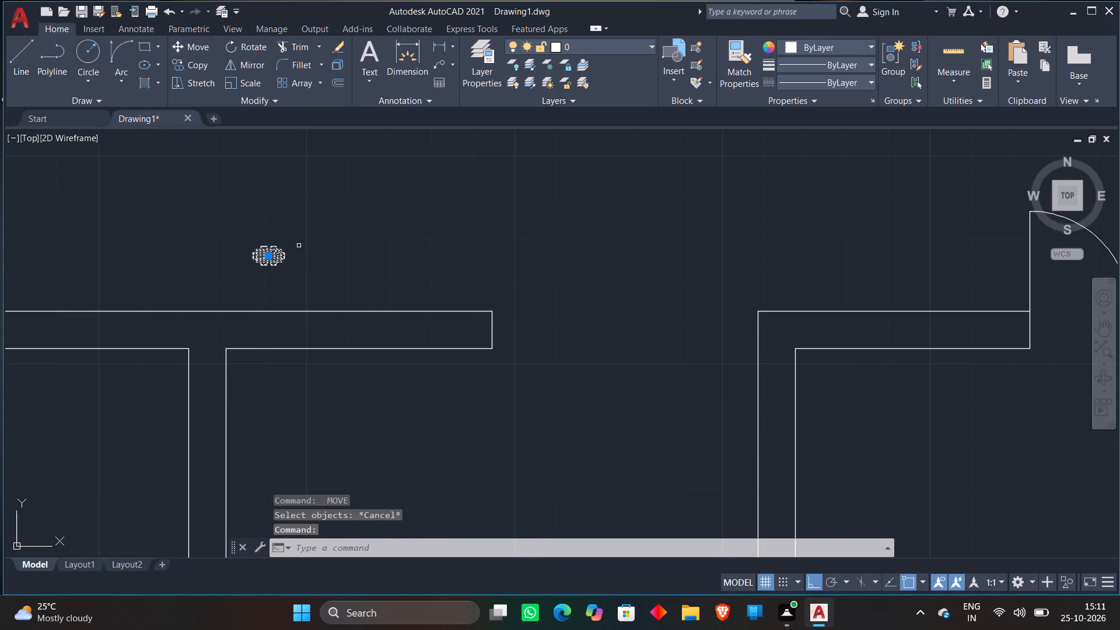
scroll(306, 243, down, 6)
middle_drag(328, 236, 356, 287)
right_click(356, 276)
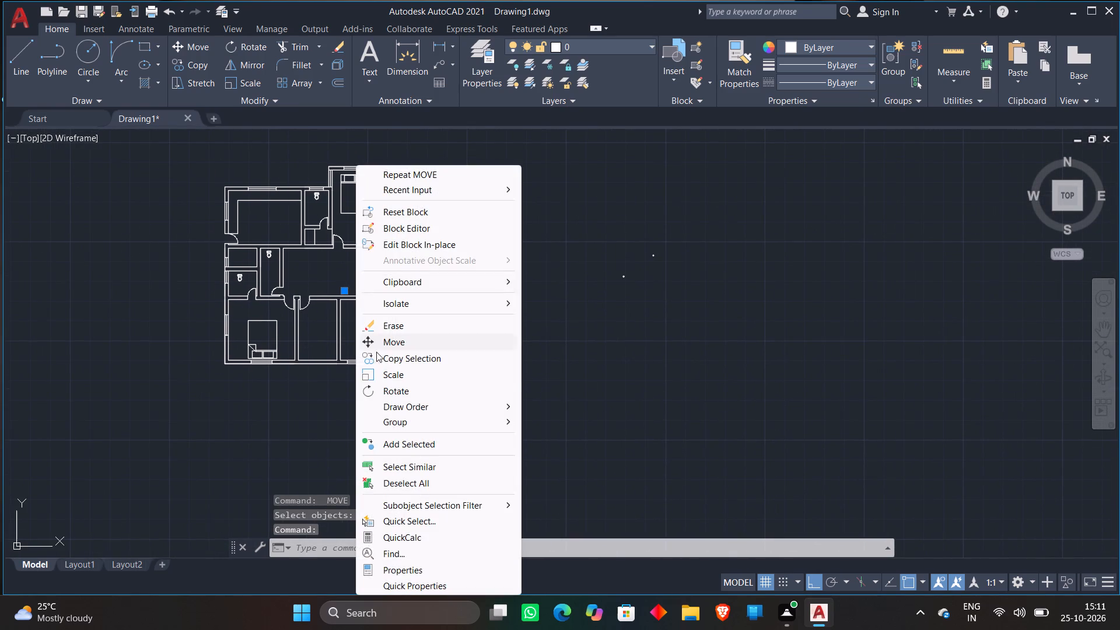
click(378, 370)
scroll(348, 274, up, 2)
click(344, 301)
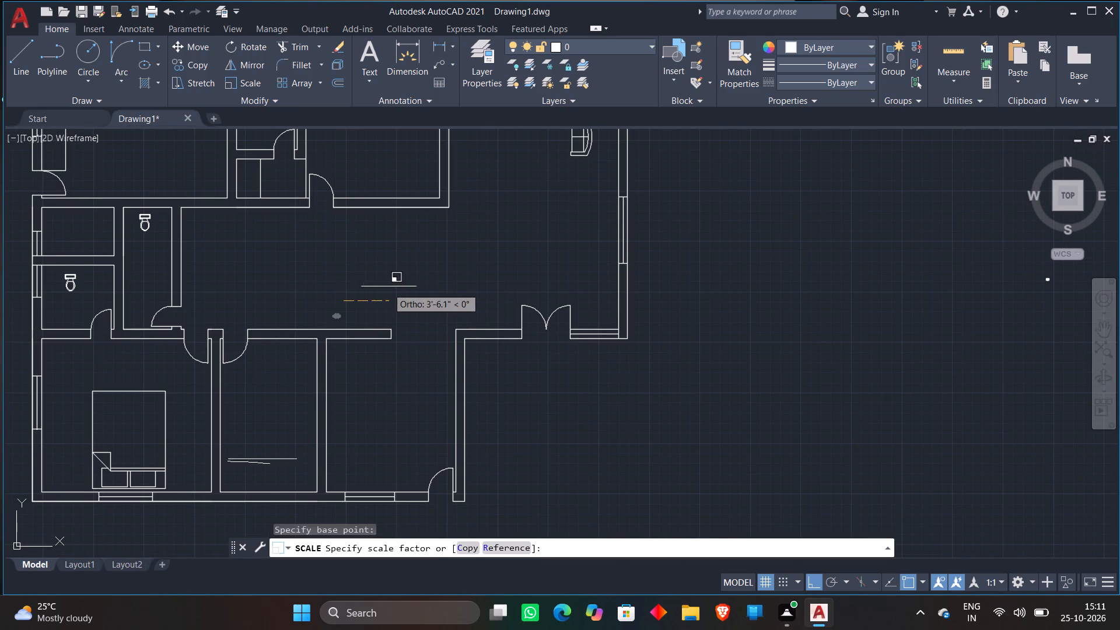
click(404, 281)
Move the enlarged dining table with Ortho off from below the plan into the central hall, beside the toilet room.
scroll(407, 269, down, 2)
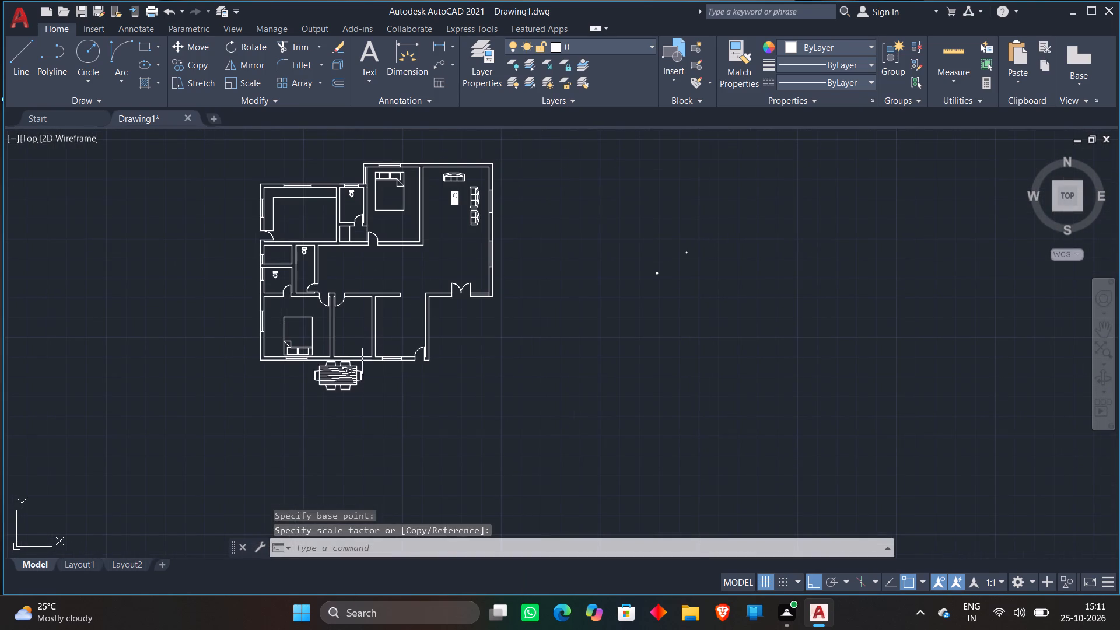
click(342, 379)
text(M)
key(space)
click(342, 380)
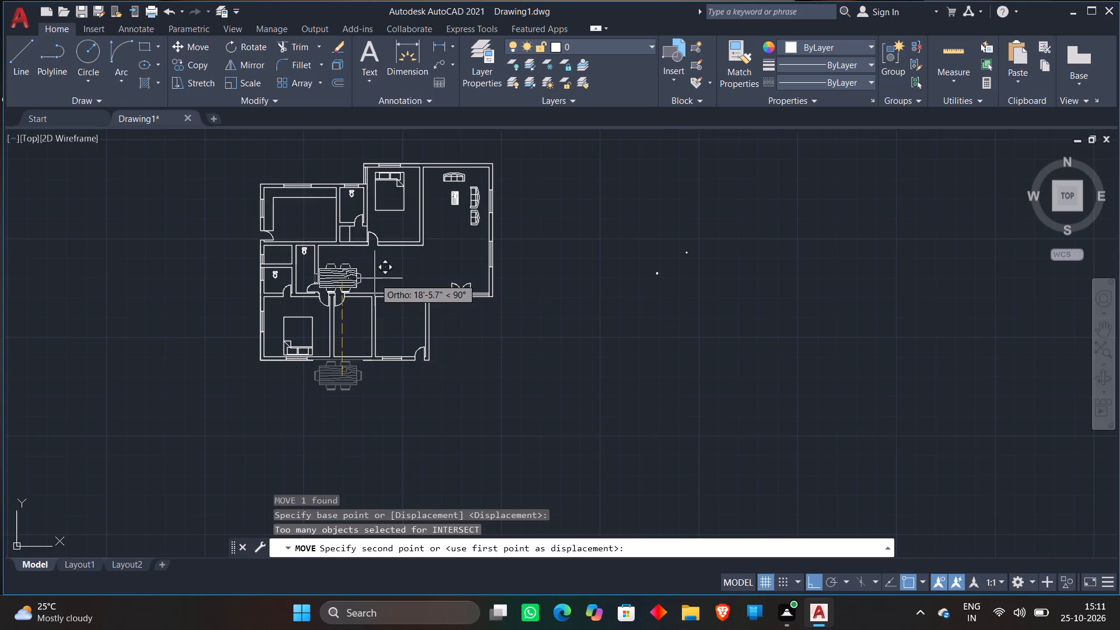
scroll(374, 278, up, 2)
key(F8)
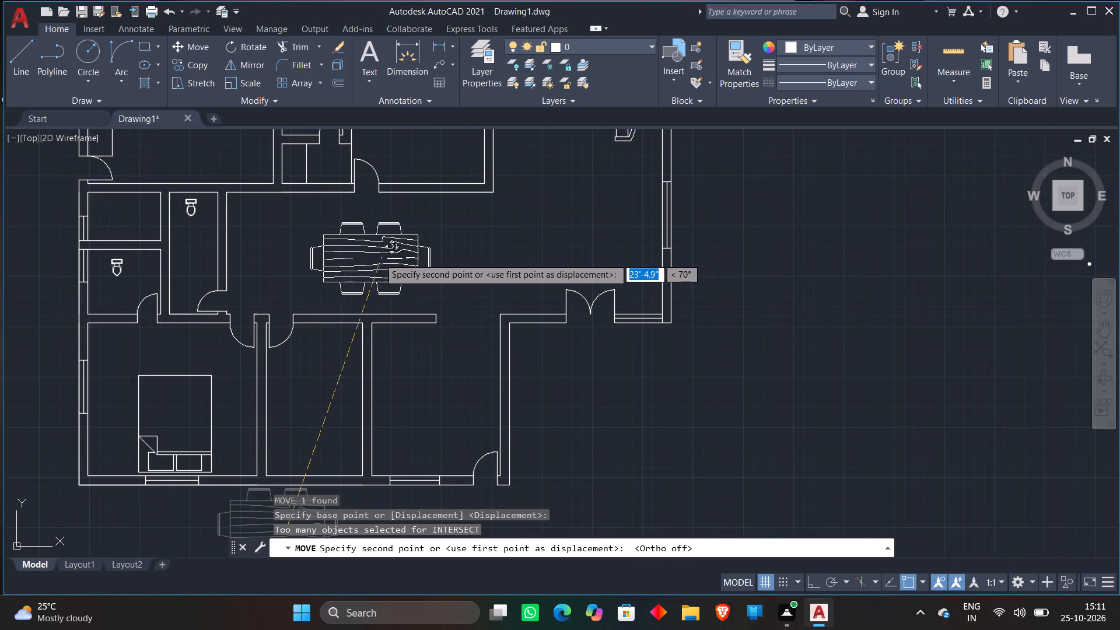
middle_drag(369, 253, 384, 281)
scroll(383, 280, up, 1)
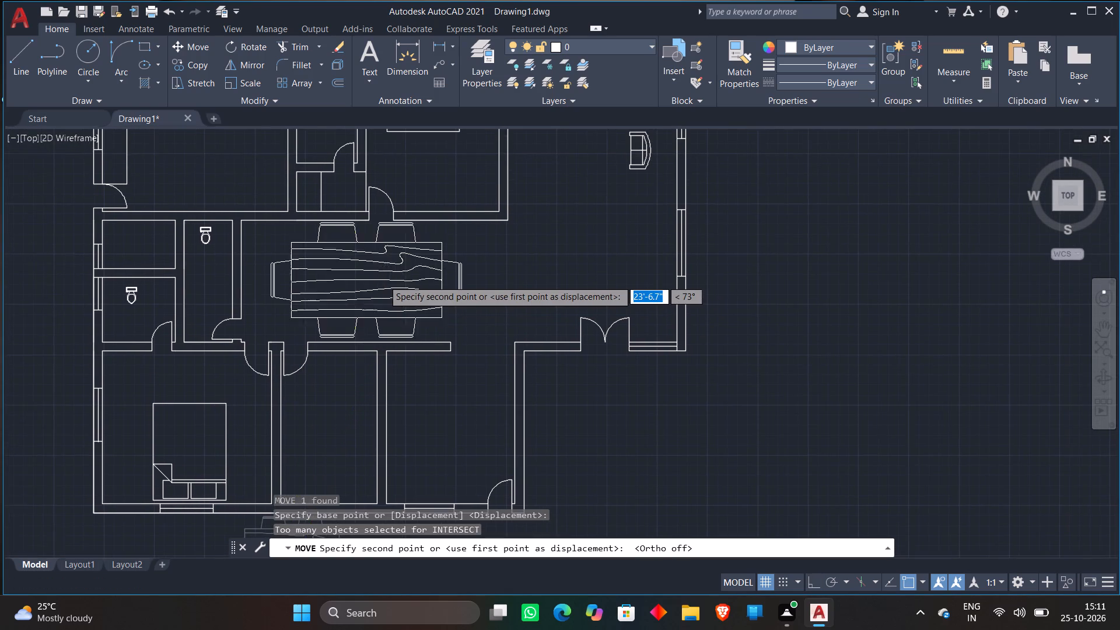
click(376, 281)
Scale down the dining table freehand by a factor of about 0.6, leaving walking space around it in the hall.
click(353, 282)
right_click(351, 282)
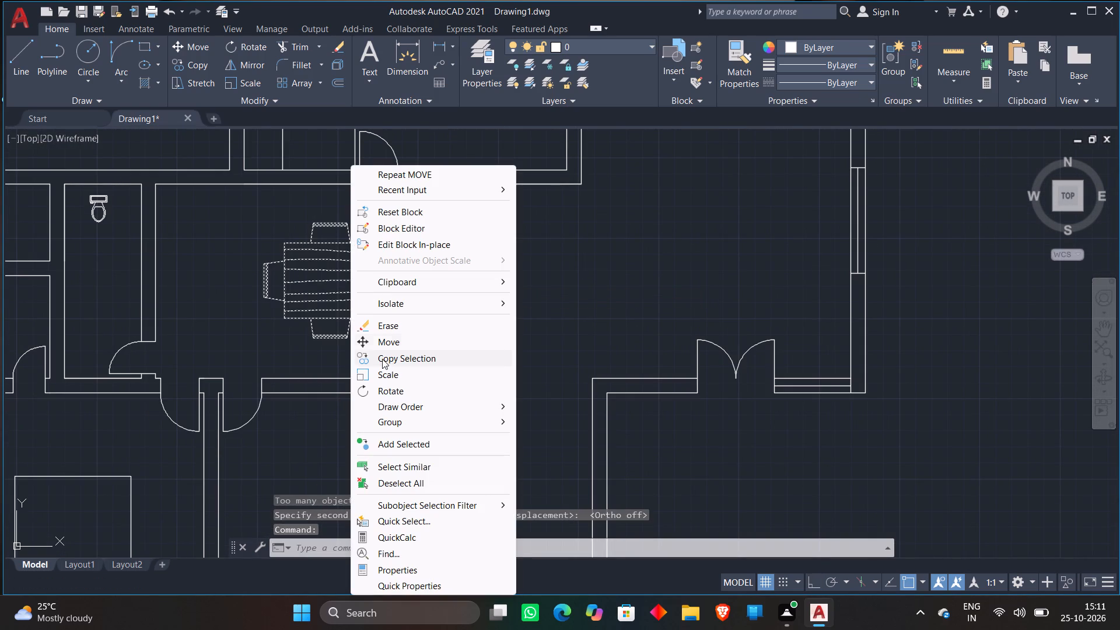
click(384, 375)
click(341, 274)
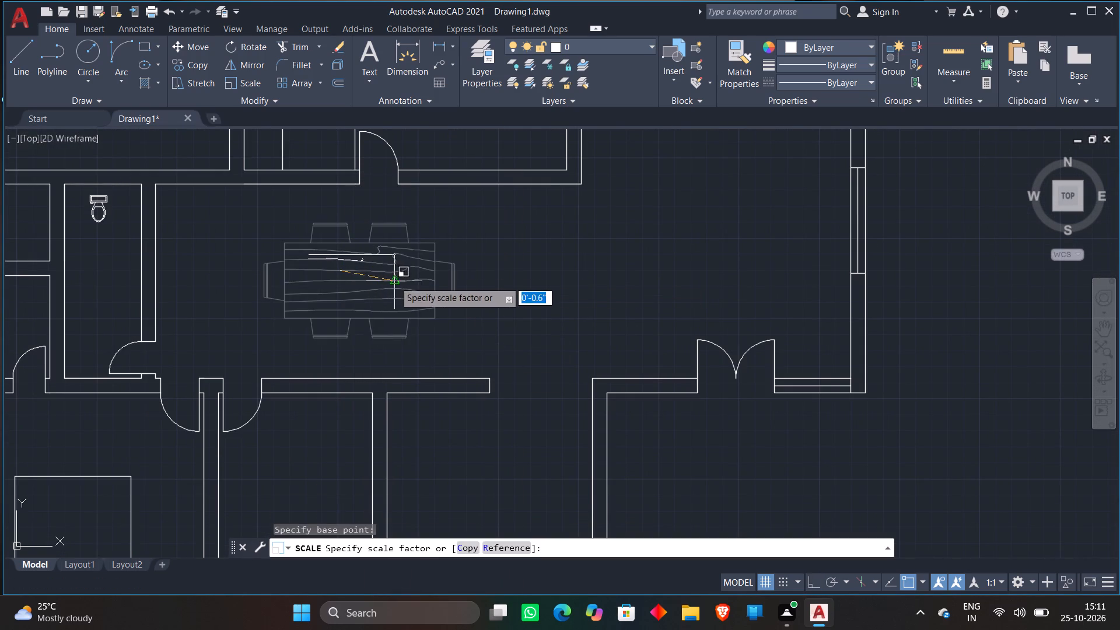
click(394, 281)
scroll(422, 268, down, 2)
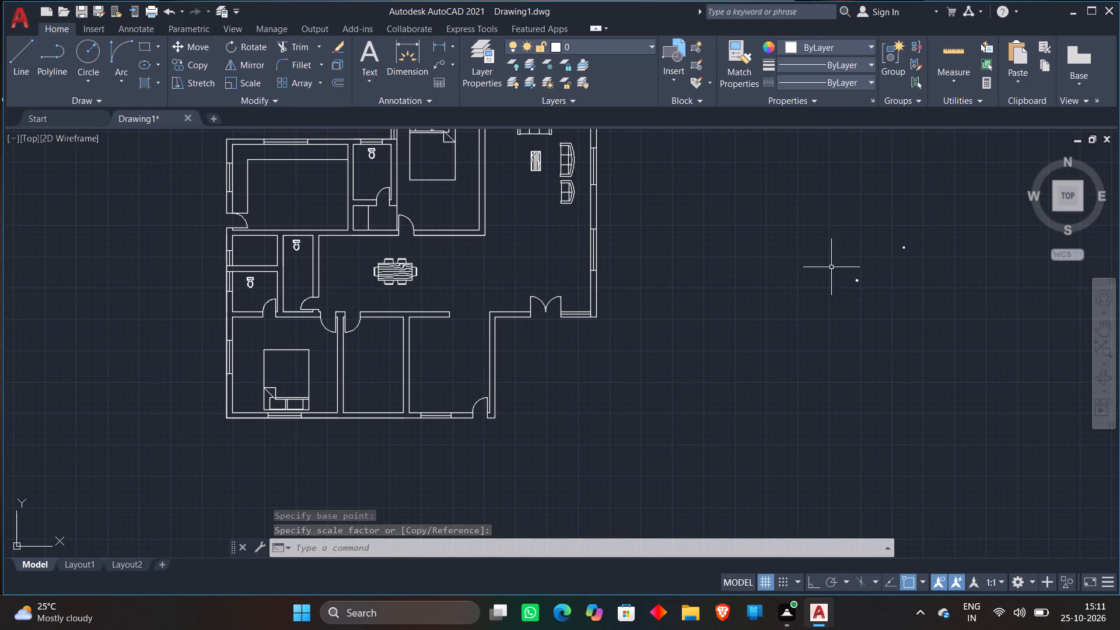
Move the nearer tiny block, the four-burner stove, from east of the plan into the upper-left kitchen.
middle_drag(831, 267, 750, 288)
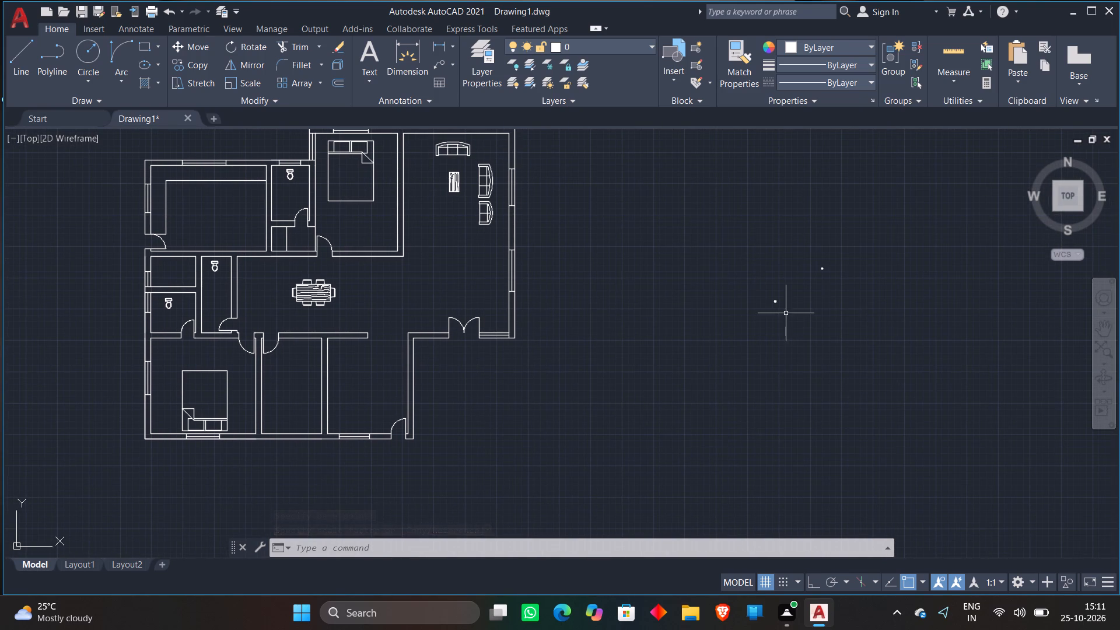
scroll(787, 296, up, 2)
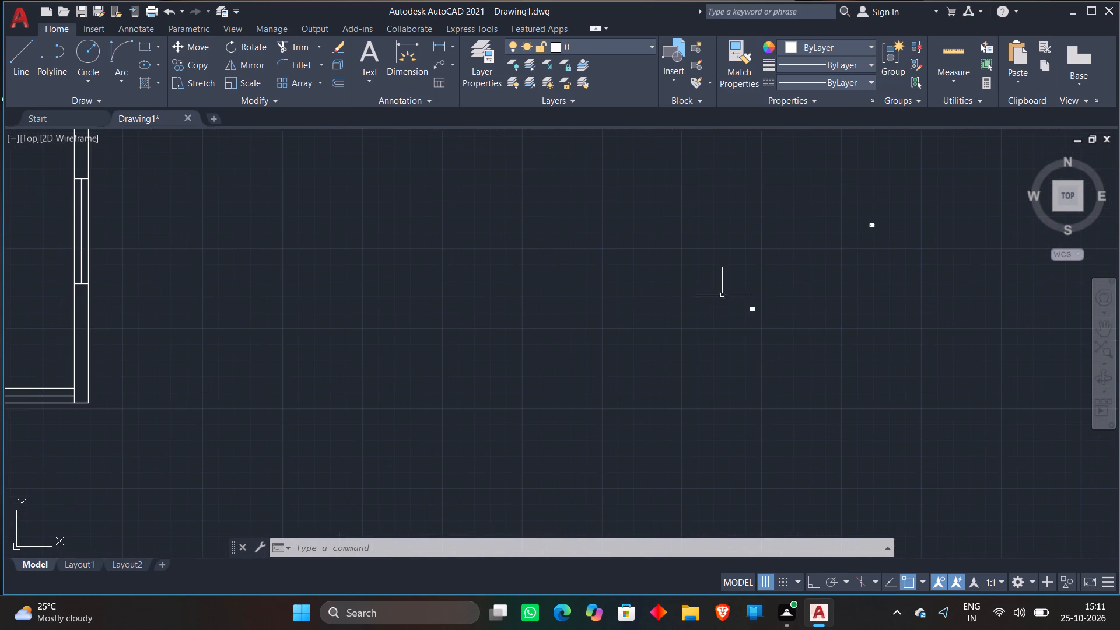
click(659, 283)
click(933, 373)
key(m)
key(space)
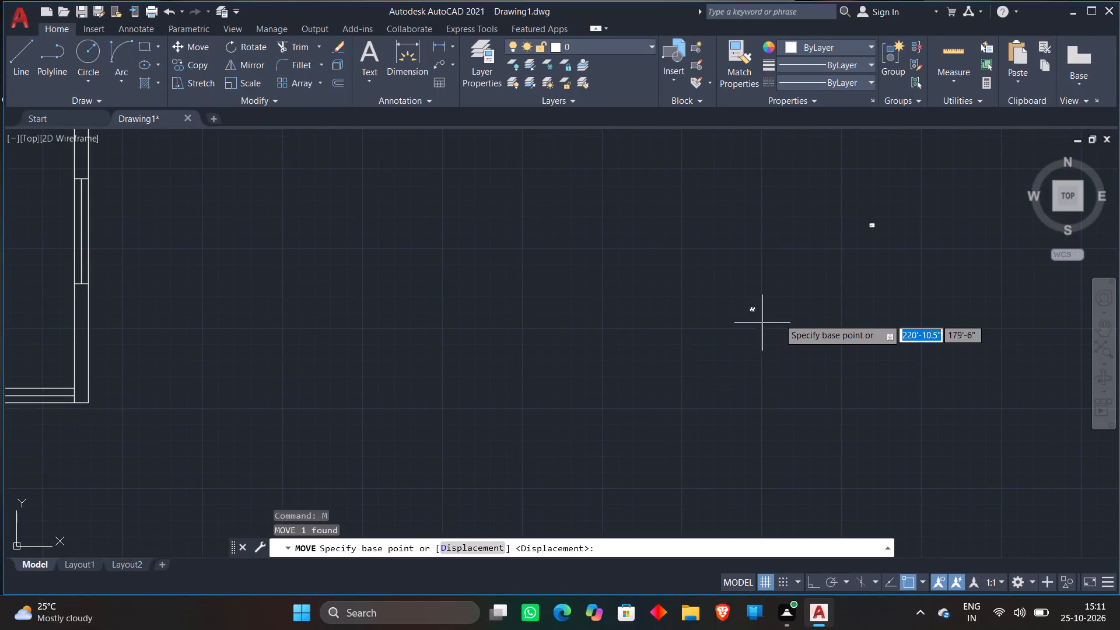
click(773, 317)
scroll(633, 316, down, 3)
middle_drag(607, 309, 687, 372)
scroll(387, 324, up, 4)
click(330, 321)
Rotate the tiny stove block 90° in the kitchen with Ortho on.
scroll(283, 303, up, 2)
scroll(355, 324, up, 4)
scroll(311, 313, down, 3)
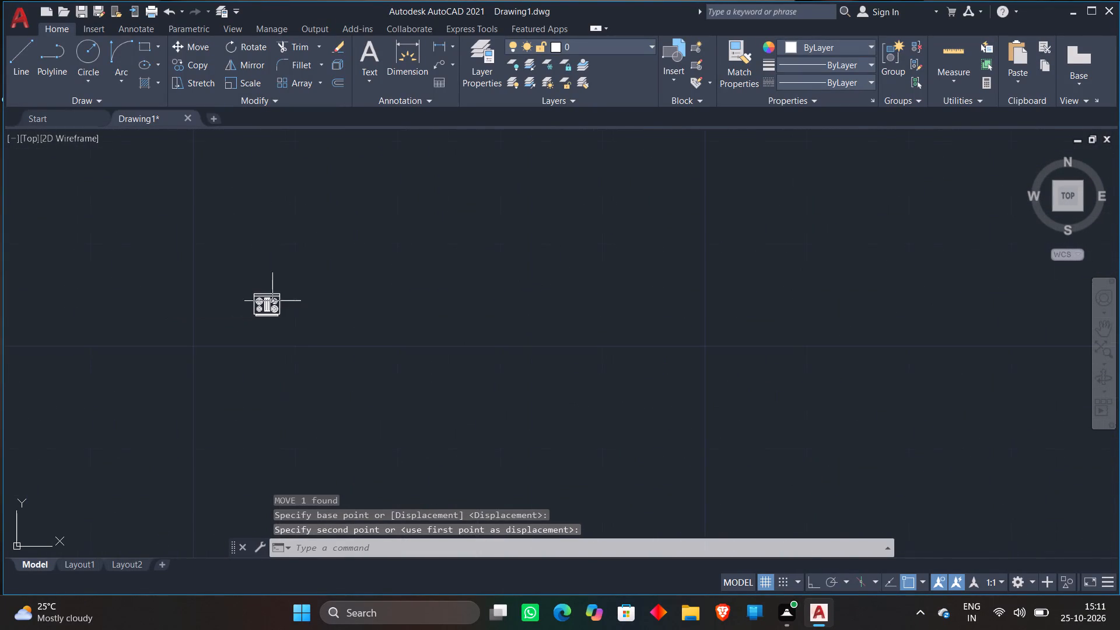
scroll(267, 296, down, 2)
click(228, 267)
click(342, 342)
right_click(342, 341)
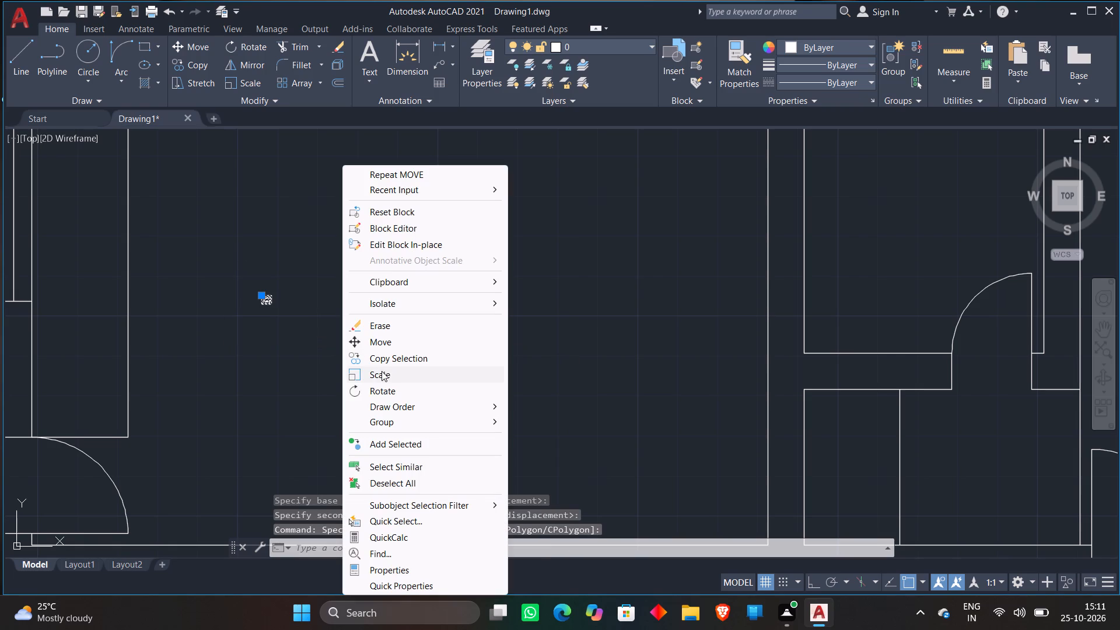
click(383, 389)
click(372, 303)
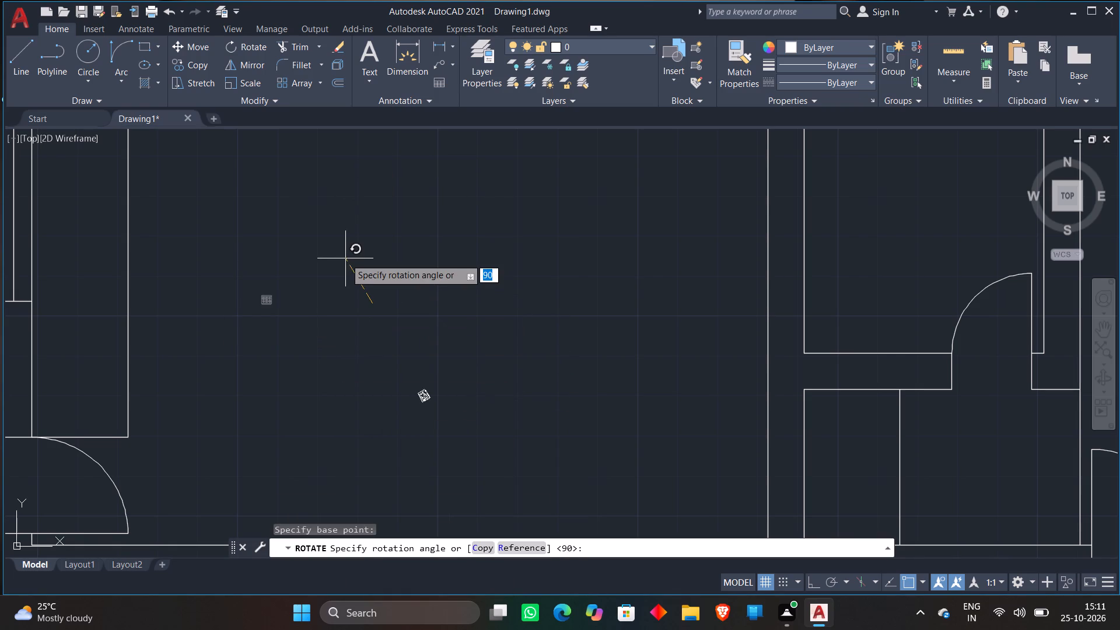
key(F8)
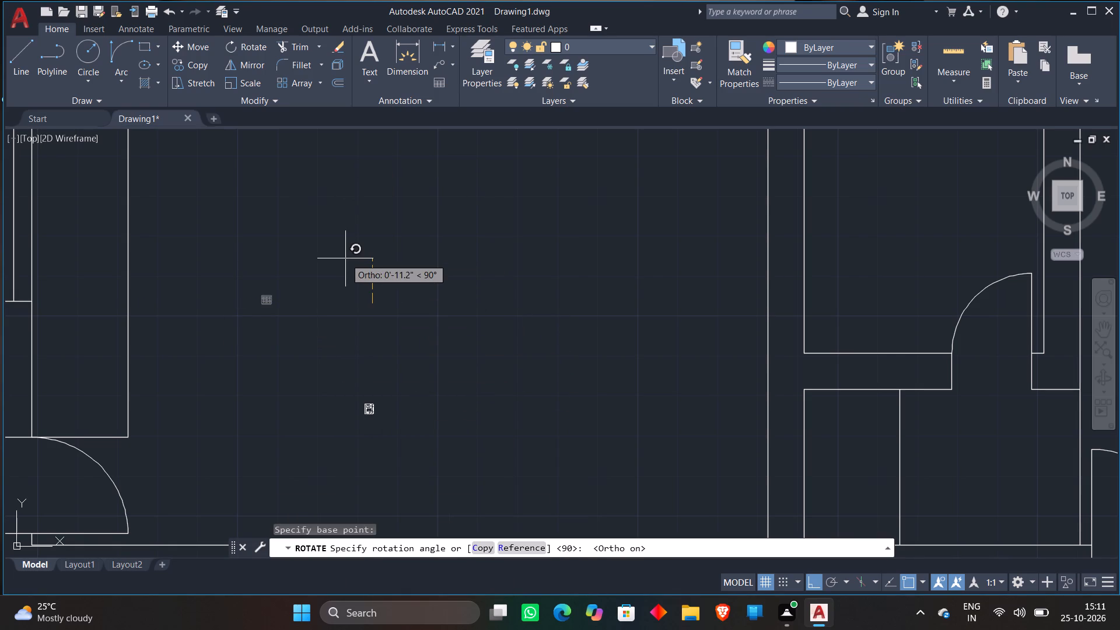
click(345, 258)
Move the rotated stove block about 7' with Ortho off onto the kitchen's west counter, near the window.
click(305, 367)
click(435, 460)
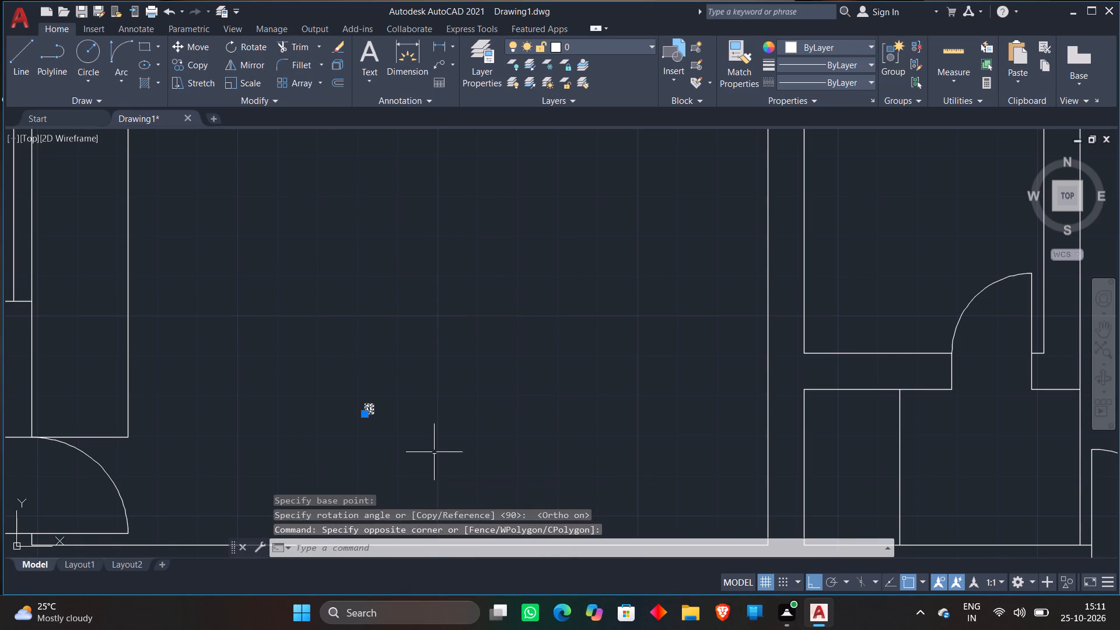
key(m)
key(space)
click(399, 428)
key(F8)
scroll(330, 318, down, 1)
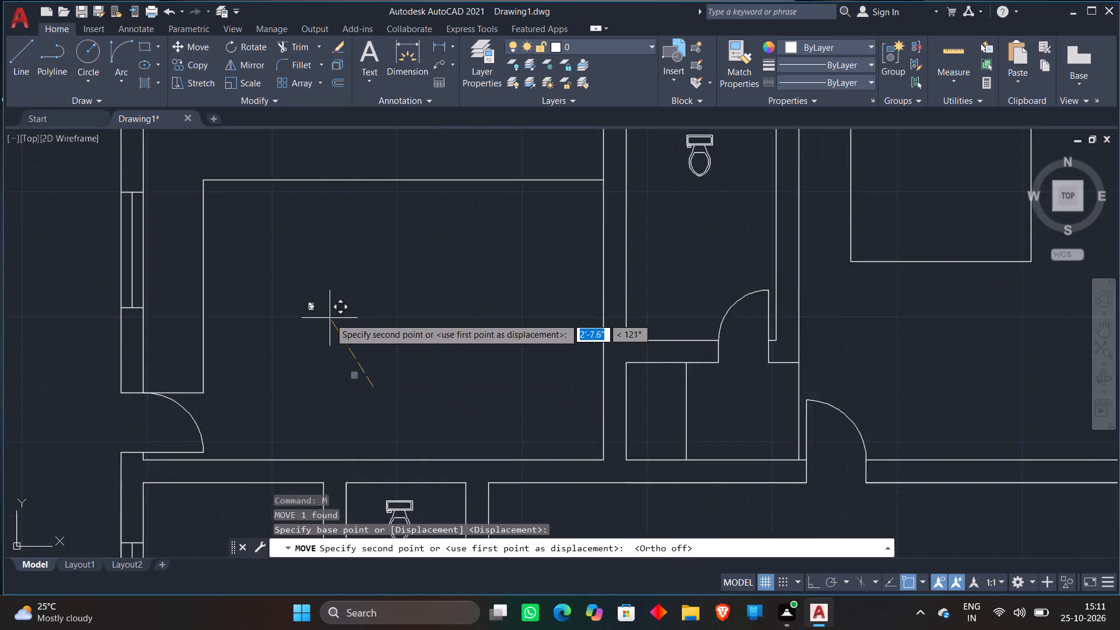
scroll(330, 318, down, 2)
middle_drag(330, 318, 602, 404)
scroll(537, 384, up, 4)
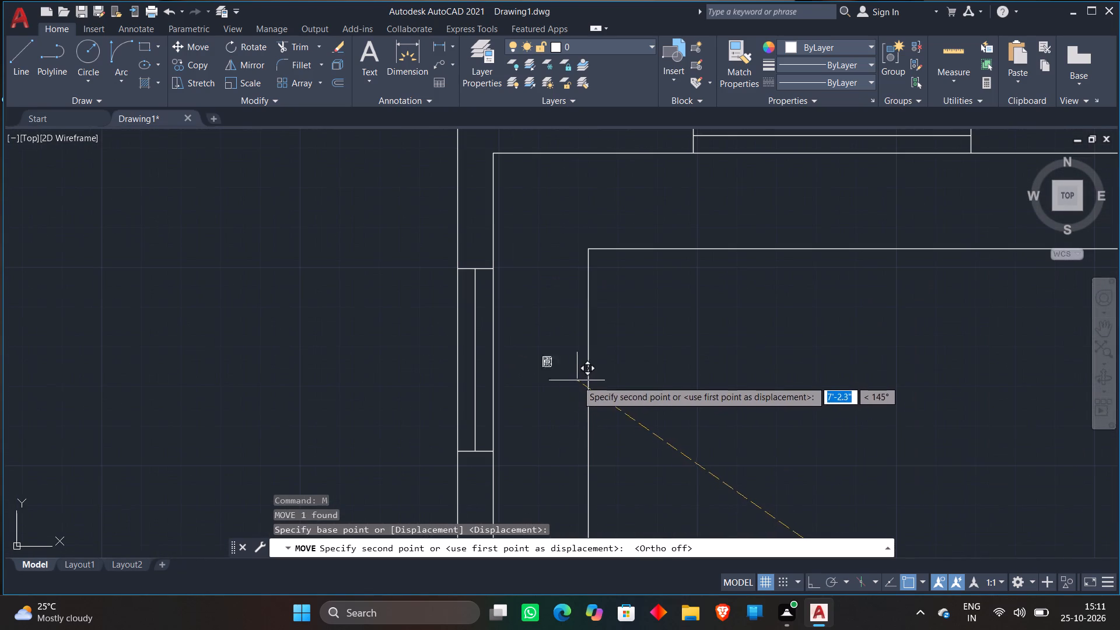
click(568, 403)
Scale up the stove block freehand by a factor of about 13.7 until it is slightly wider than the counter.
scroll(537, 373, up, 2)
middle_drag(537, 373, 537, 373)
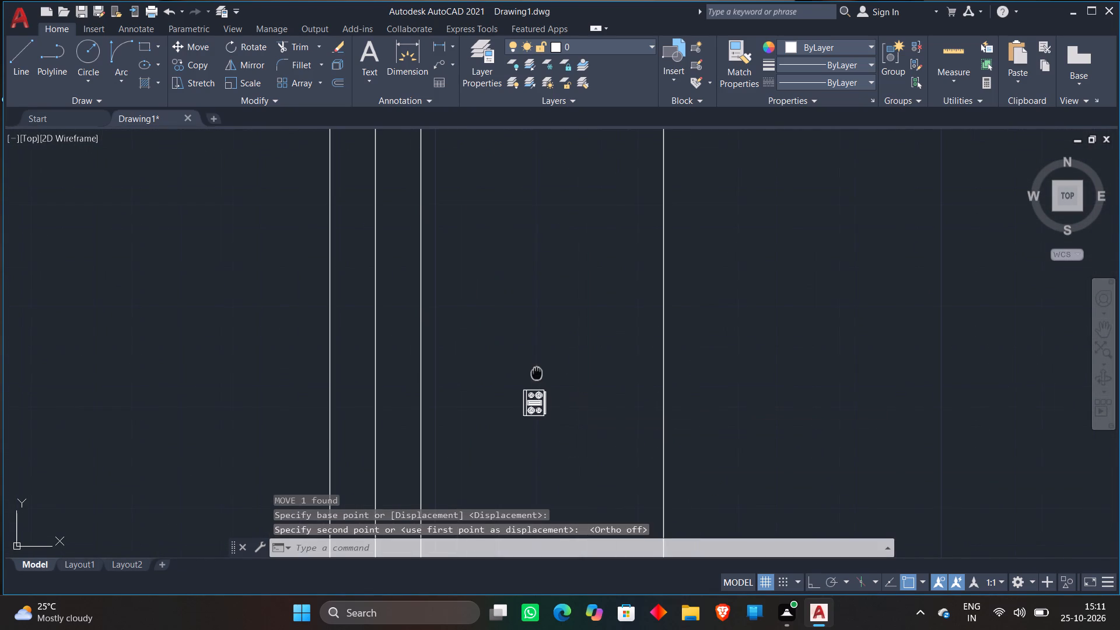
middle_drag(537, 373, 514, 314)
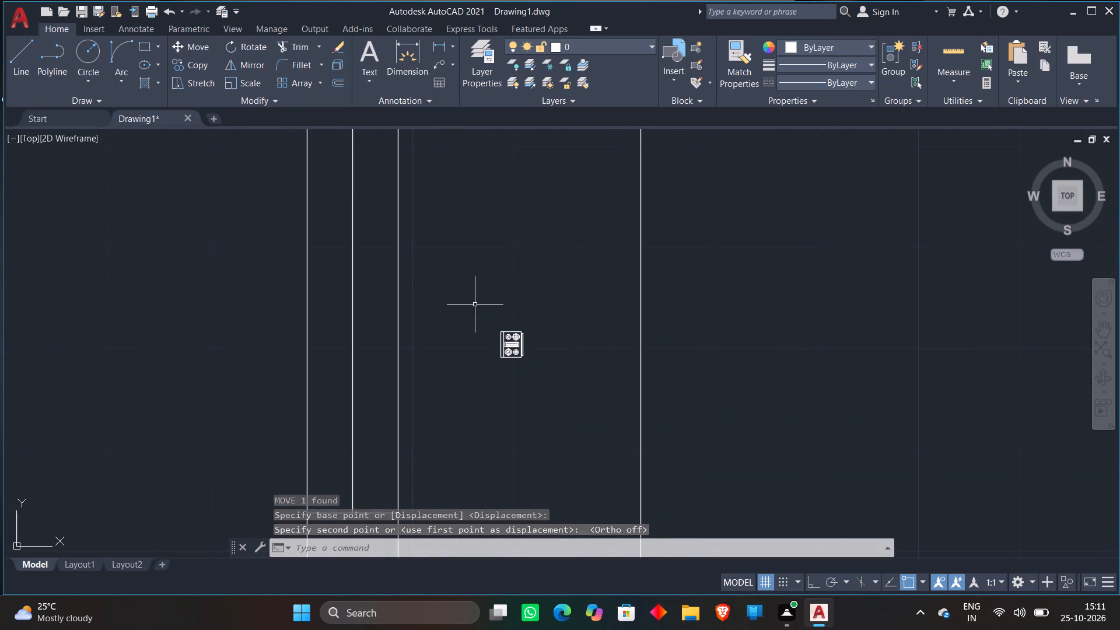
click(475, 304)
click(561, 422)
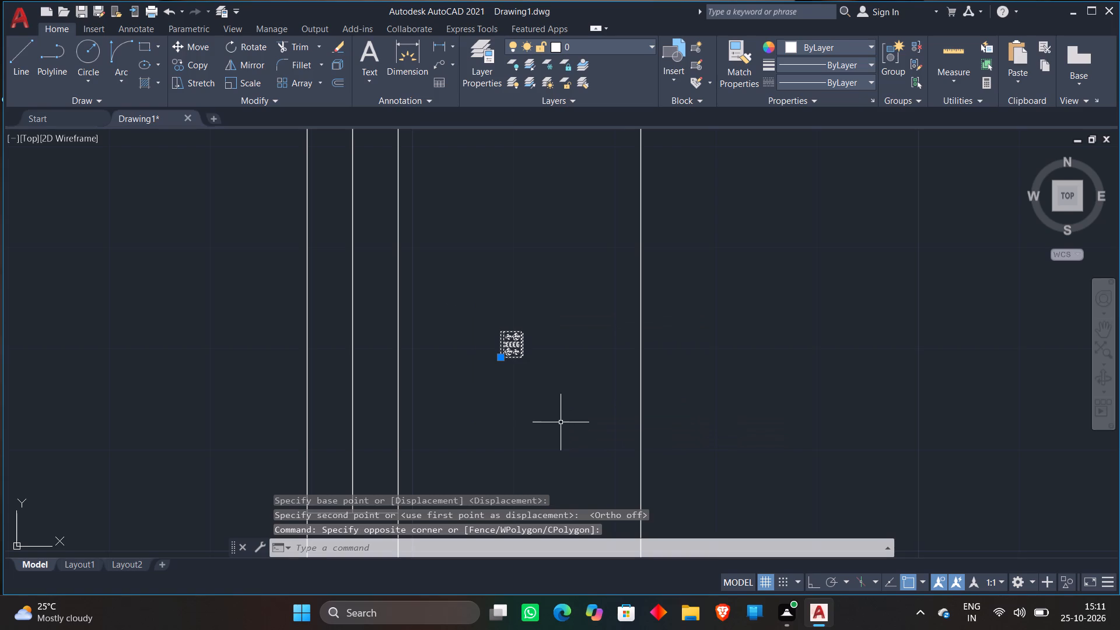
right_click(544, 269)
click(575, 373)
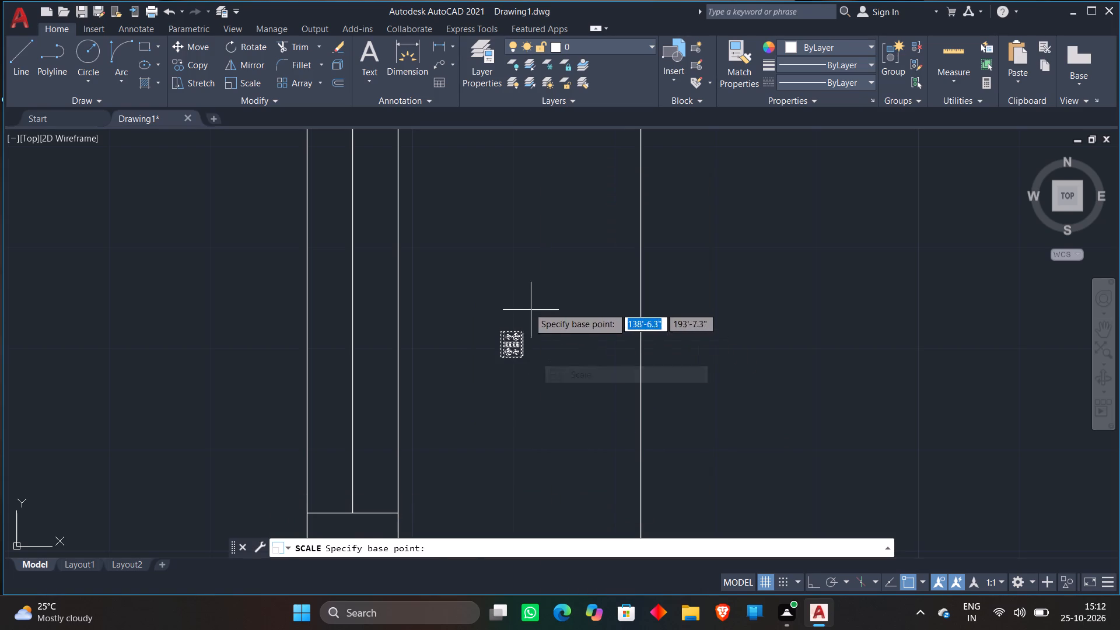
click(523, 300)
scroll(570, 268, down, 2)
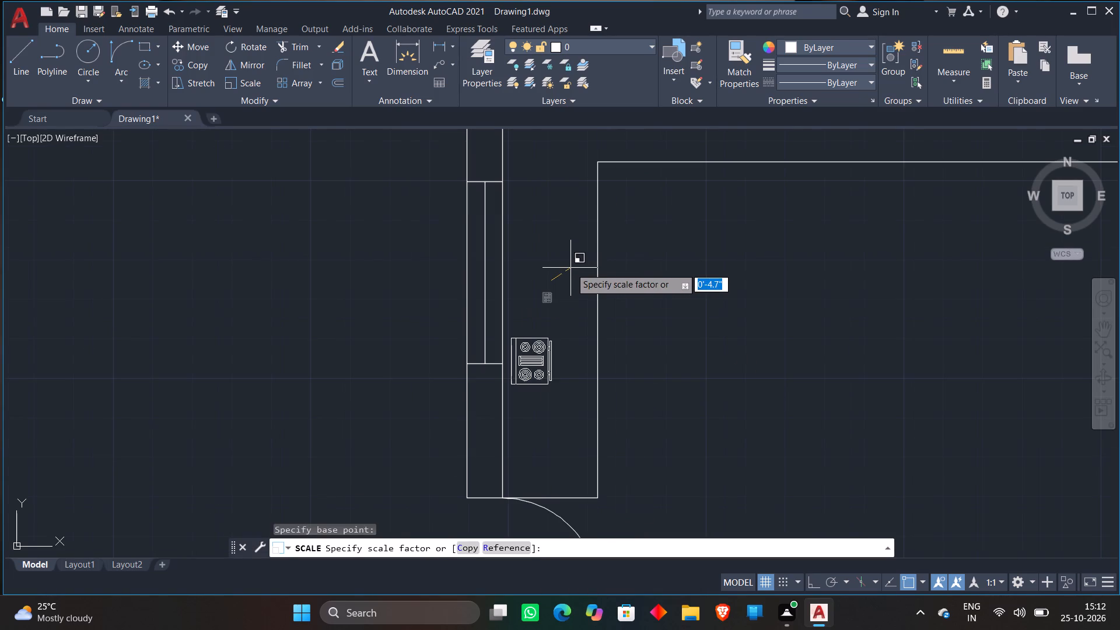
scroll(633, 229, down, 2)
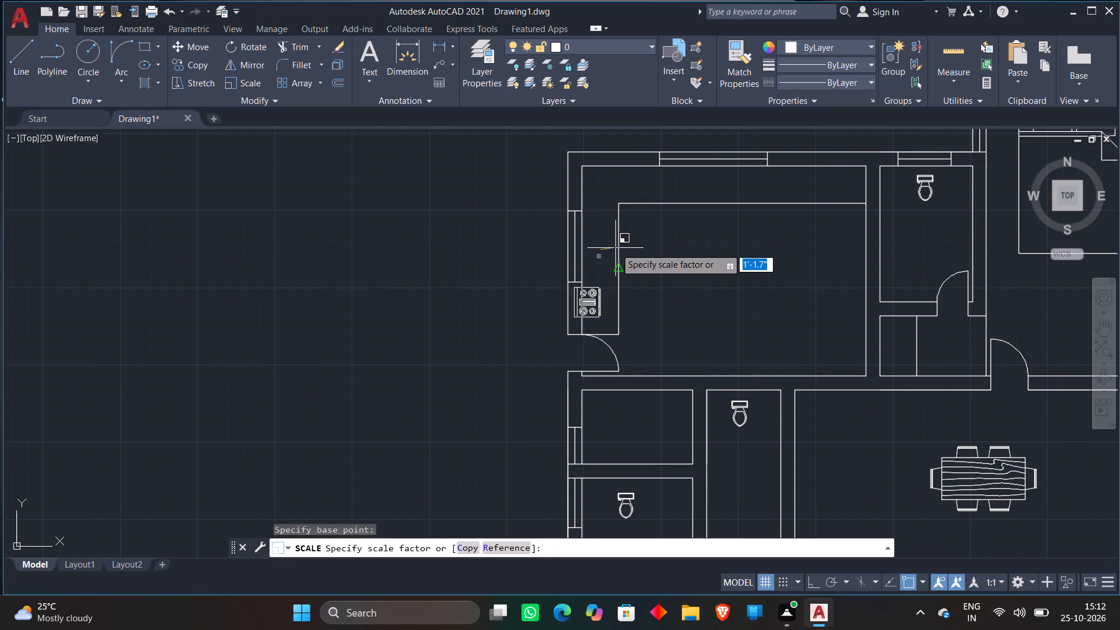
click(615, 248)
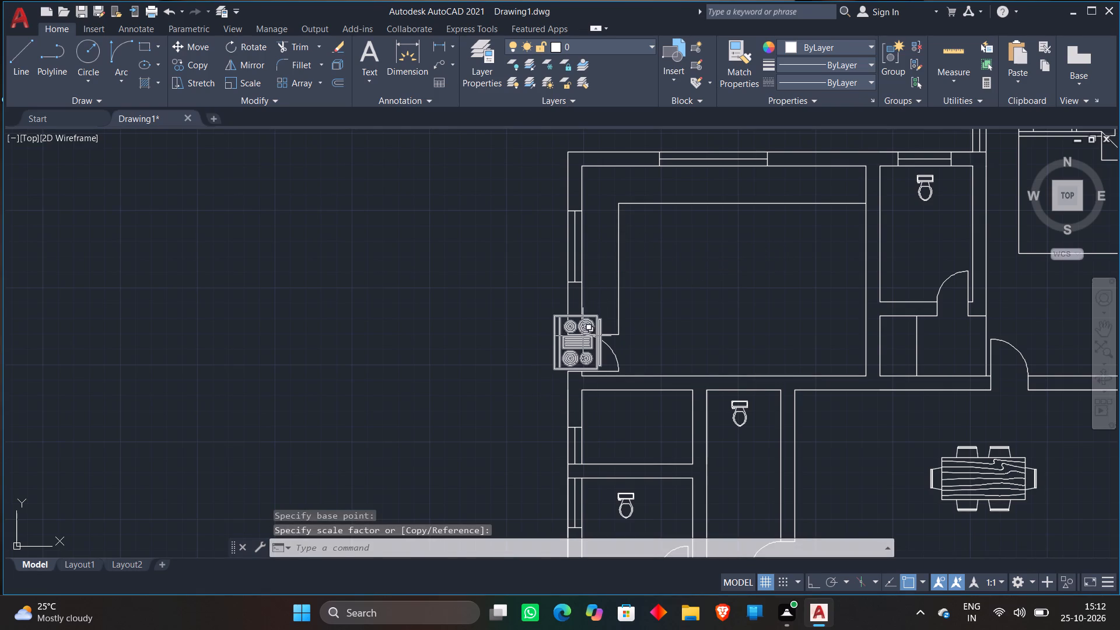
Move the enlarged stove up from the kitchen door onto the west counter, beside the window.
click(572, 338)
click(195, 53)
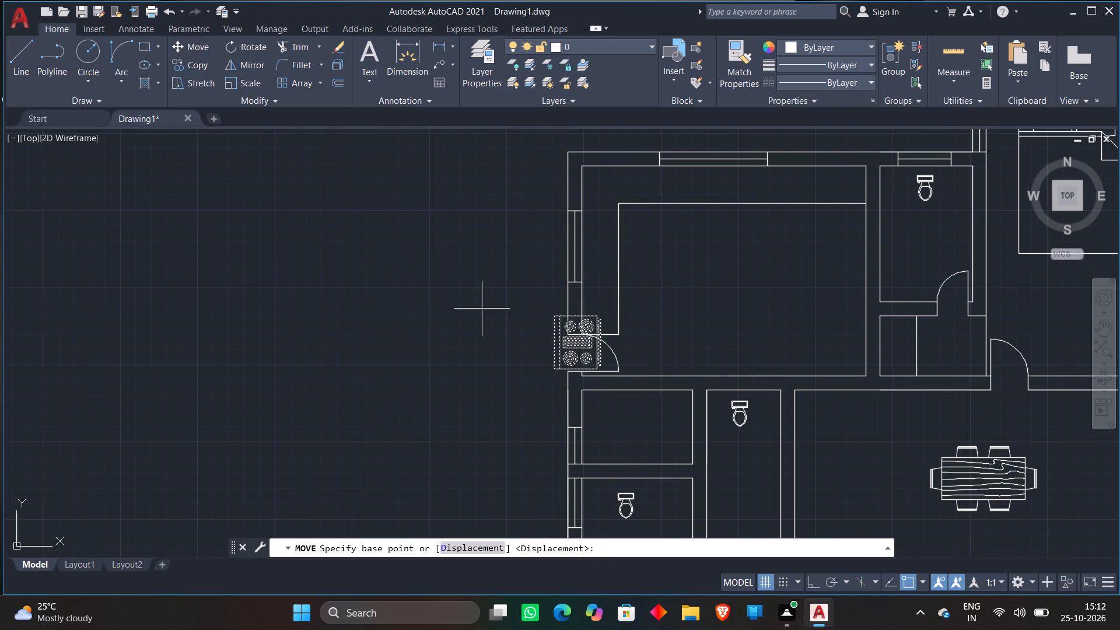
click(581, 353)
scroll(608, 276, up, 3)
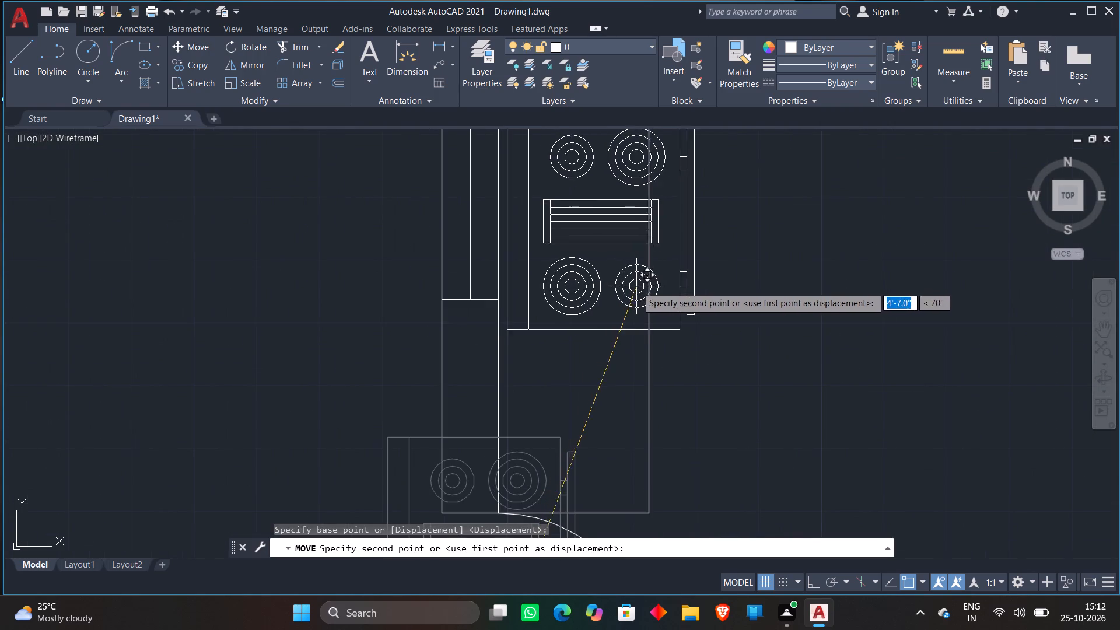
middle_drag(636, 286, 643, 388)
scroll(632, 339, down, 1)
middle_drag(632, 339, 634, 348)
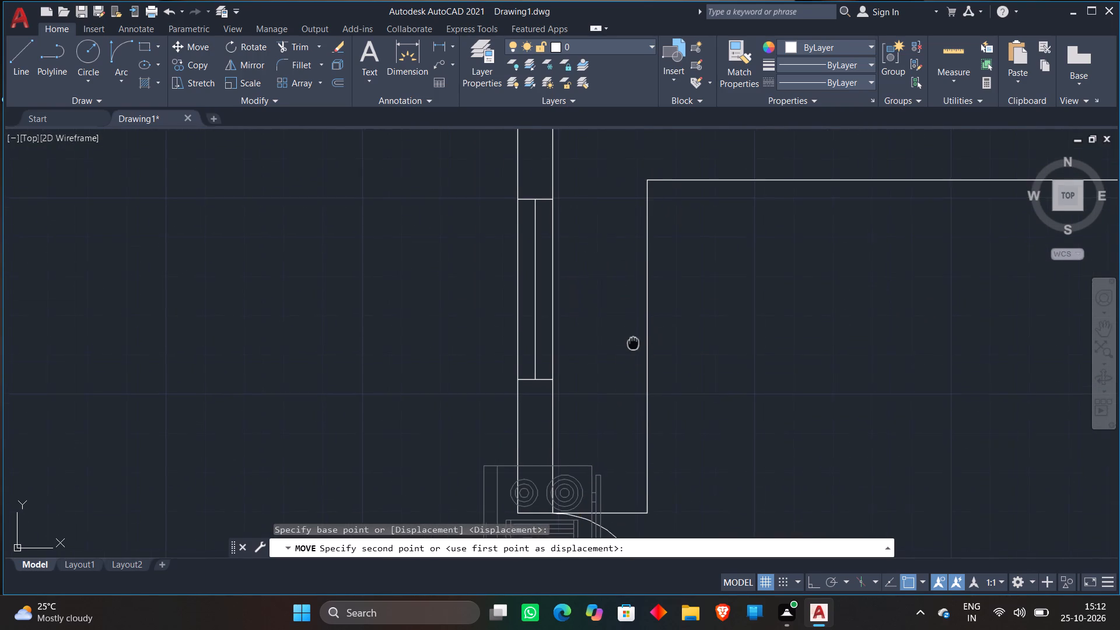
middle_drag(634, 348, 635, 351)
click(645, 342)
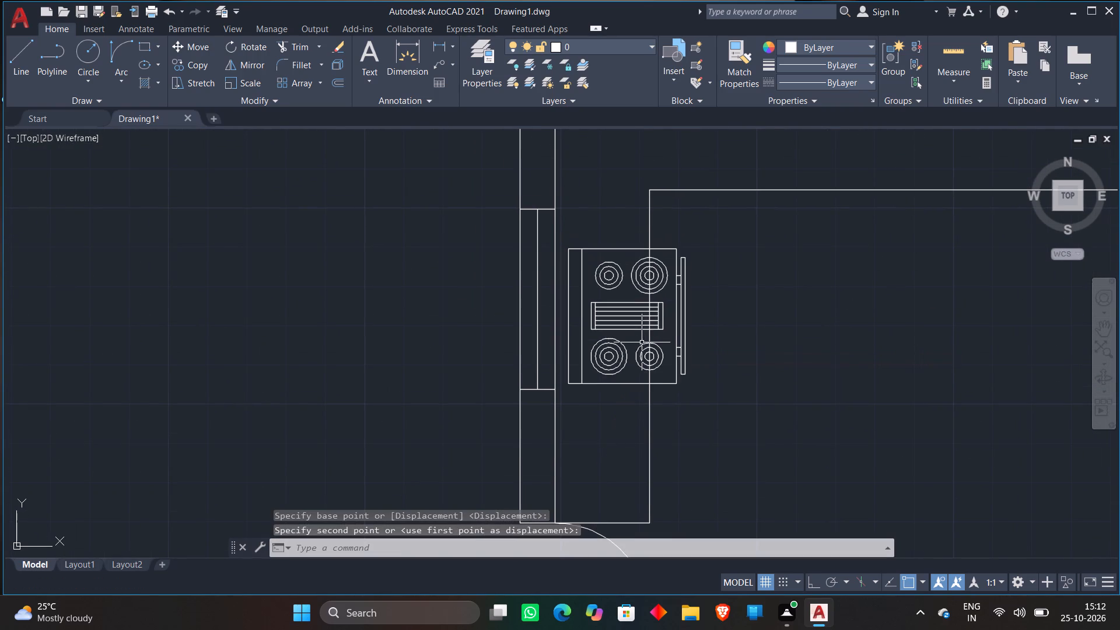
Scale down the stove freehand by a factor of about 0.8, based near its upper burner beside the window wall.
click(604, 353)
right_click(604, 353)
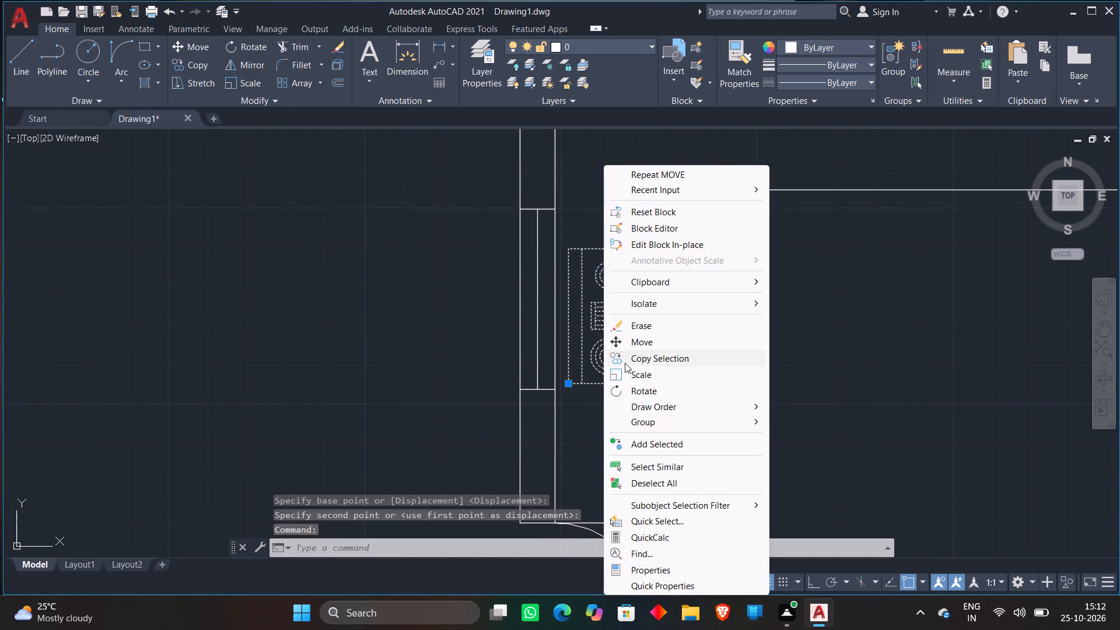
click(627, 367)
click(597, 295)
scroll(615, 326, up, 1)
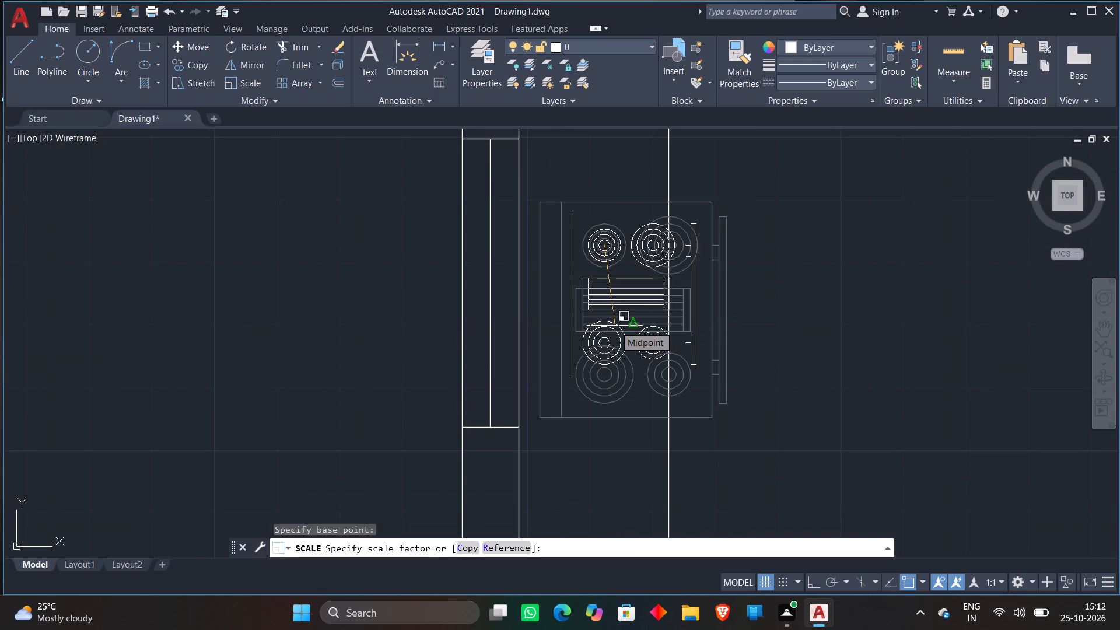
click(615, 326)
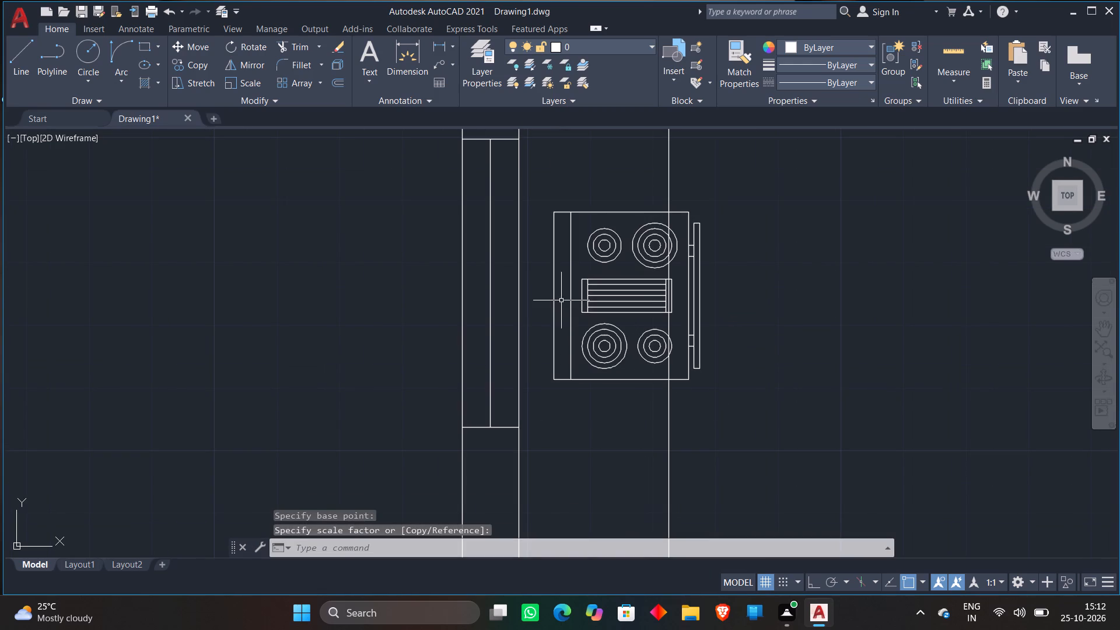
Scale down the stove again by a factor of about 0.8 so it is narrower than the counter.
click(634, 286)
right_click(597, 287)
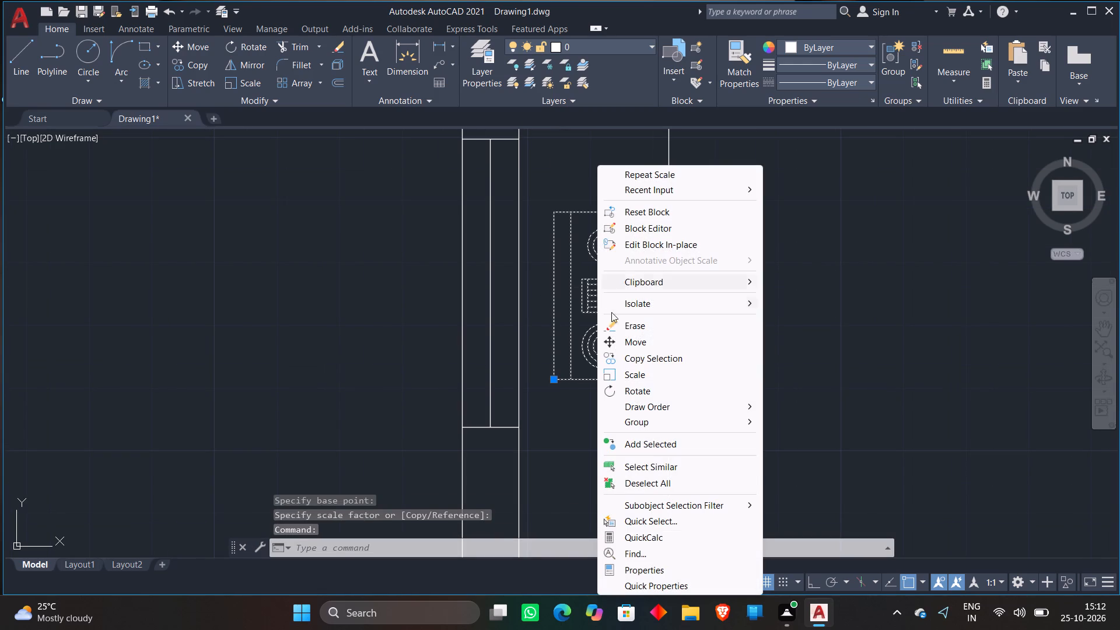
click(622, 375)
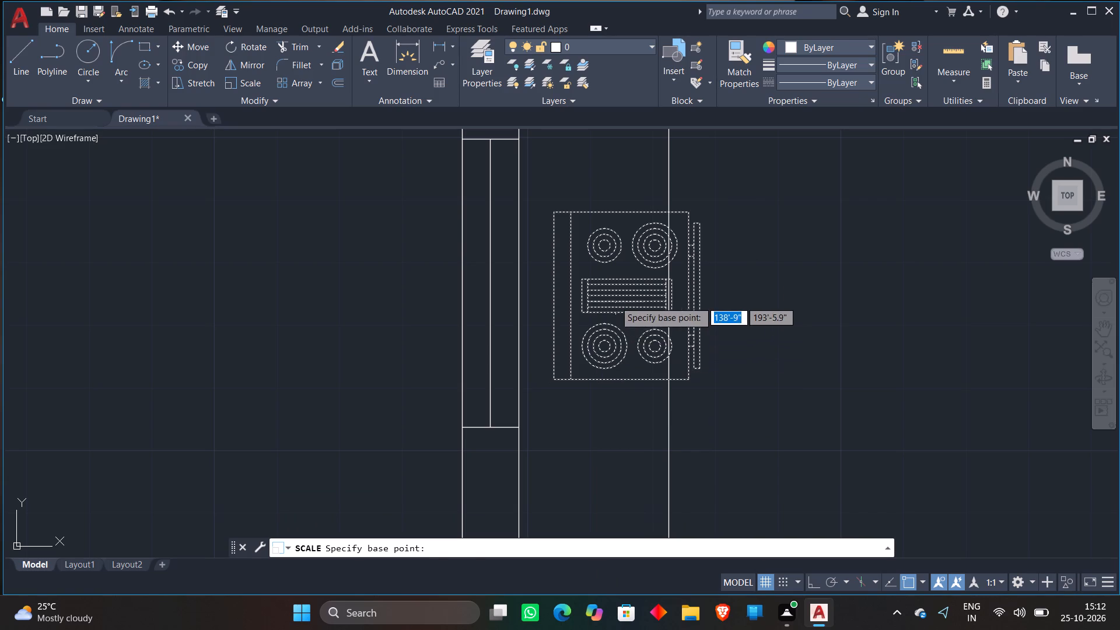
click(593, 264)
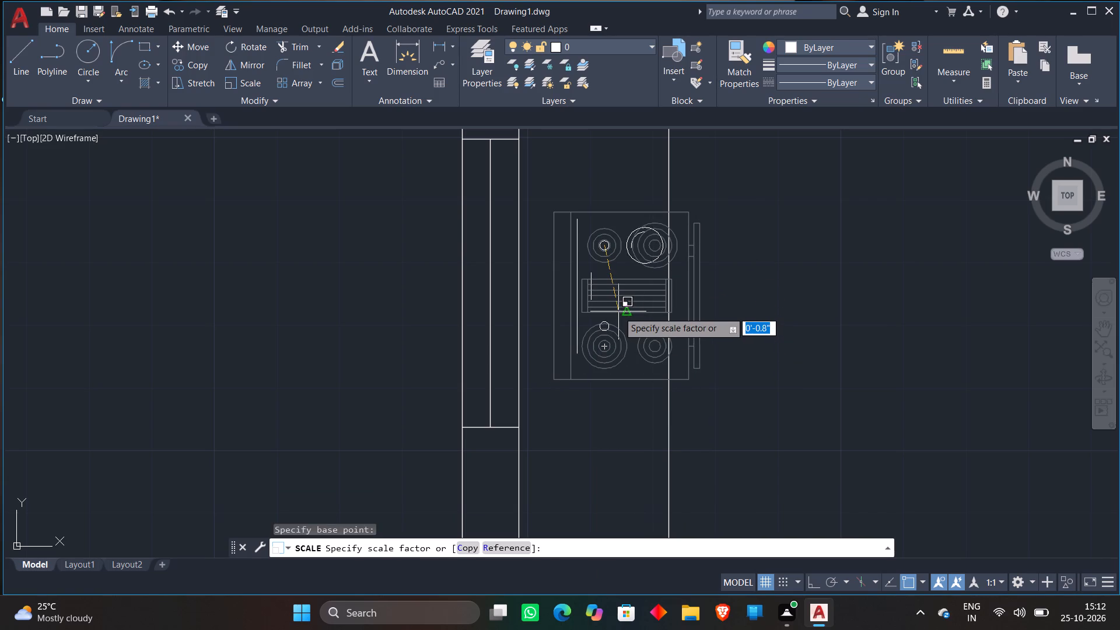
click(618, 311)
Shift the stove horizontally toward the window wall so it lies entirely within the counter's depth.
click(589, 302)
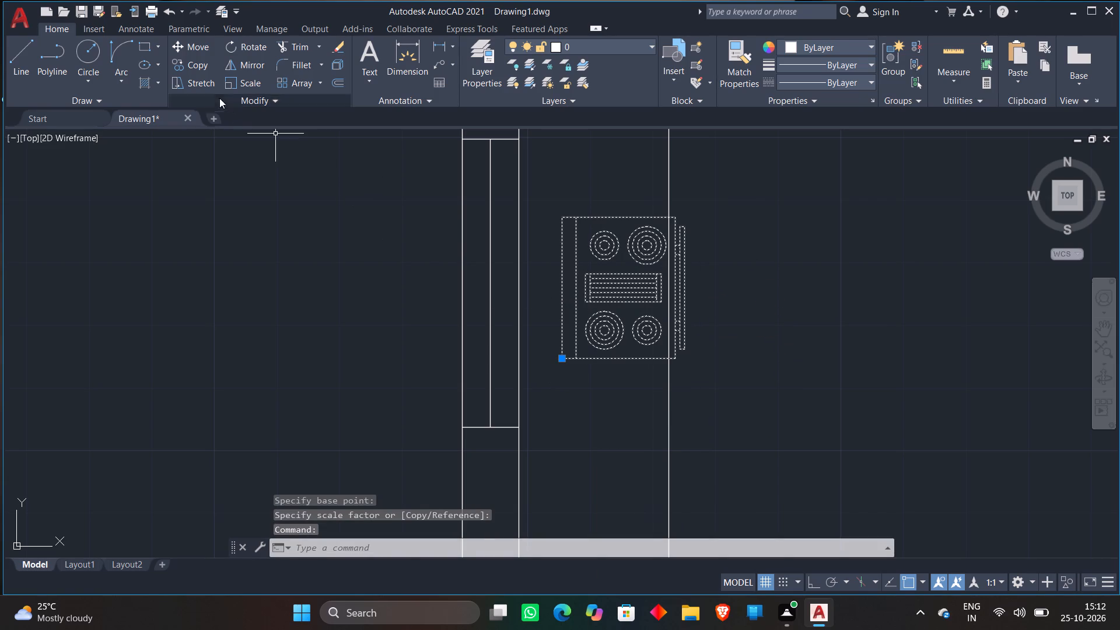
click(191, 45)
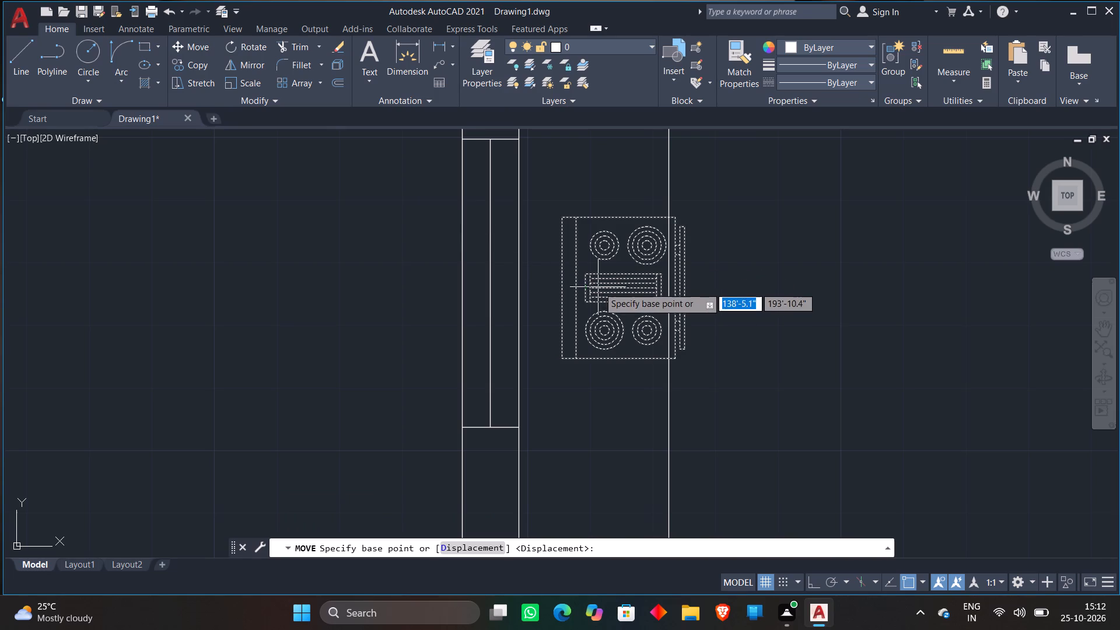
click(600, 288)
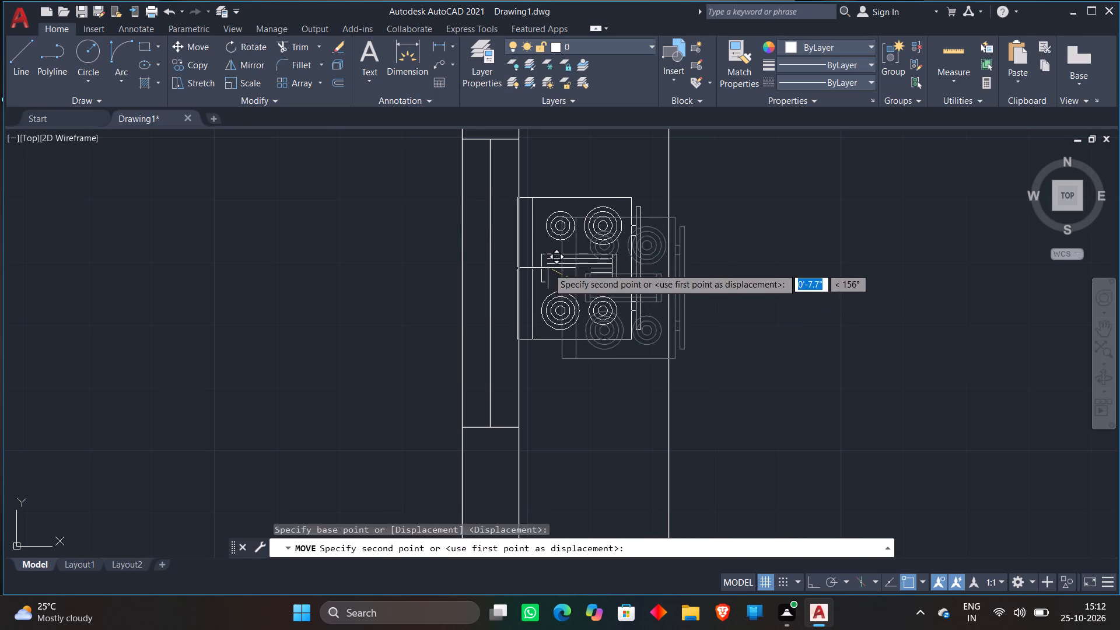
click(561, 266)
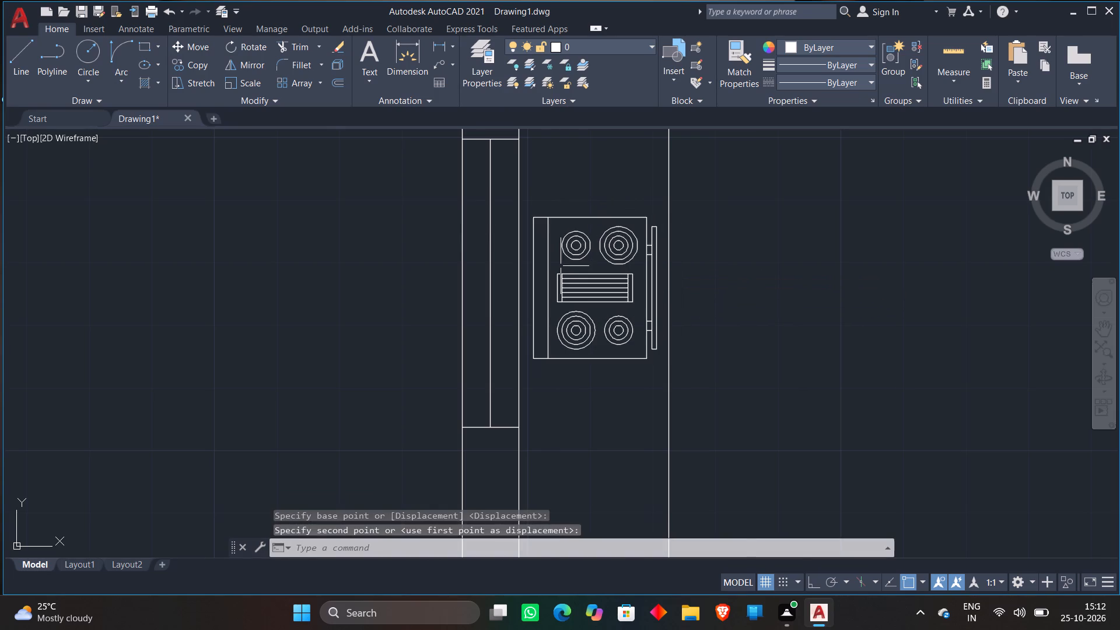
Move the tiny sink from outside the plan's east side into the kitchen, onto the north counter east of the window.
scroll(567, 262, down, 3)
scroll(653, 259, down, 3)
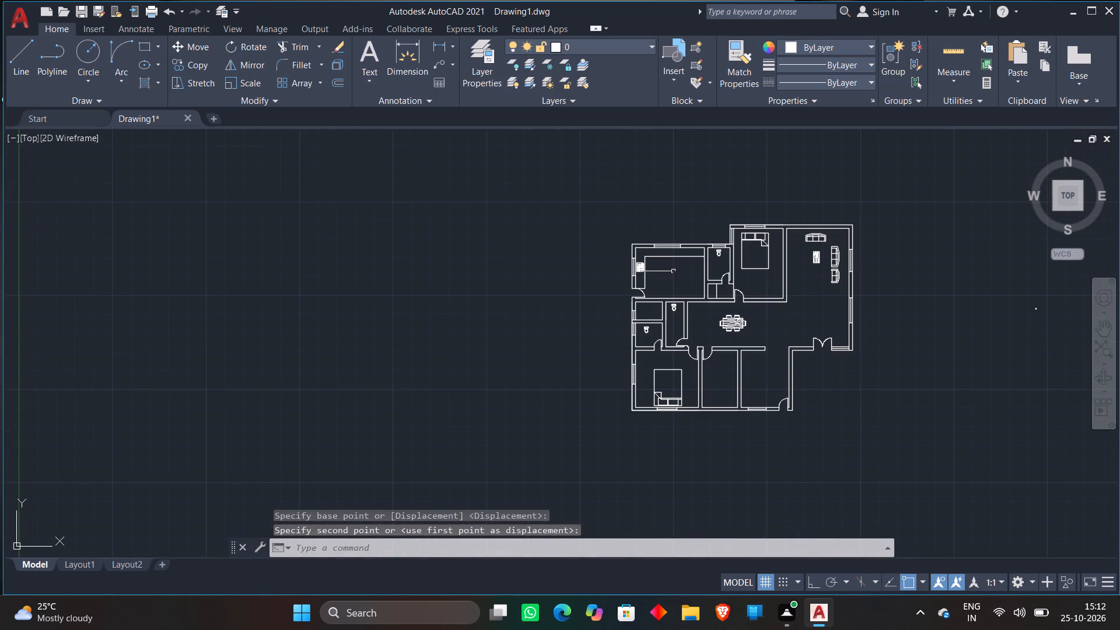
click(1048, 346)
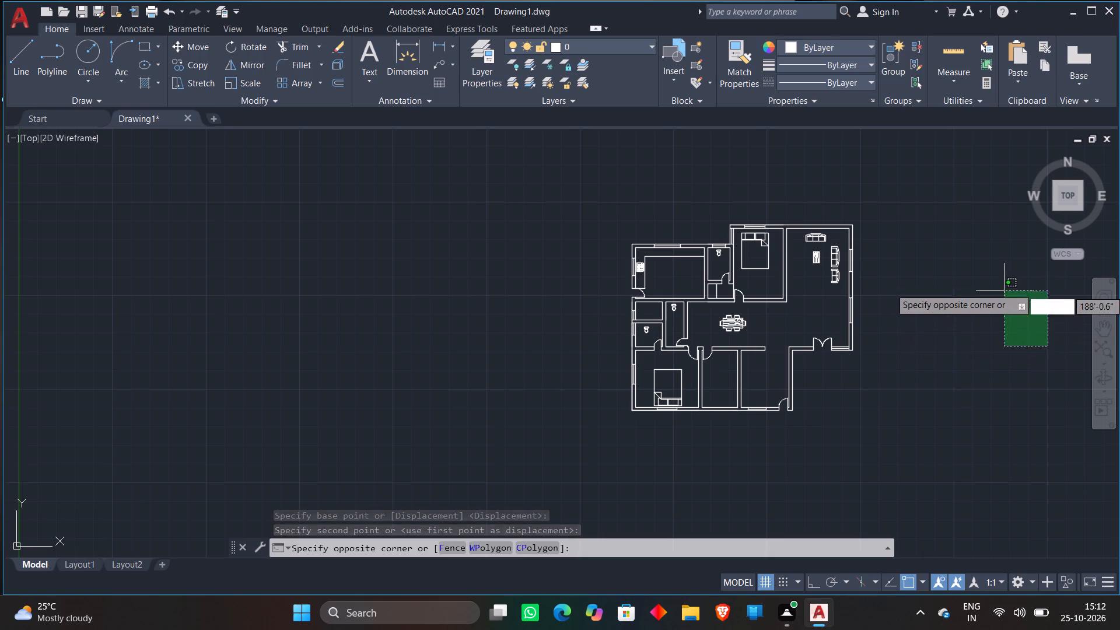
click(1002, 287)
click(190, 48)
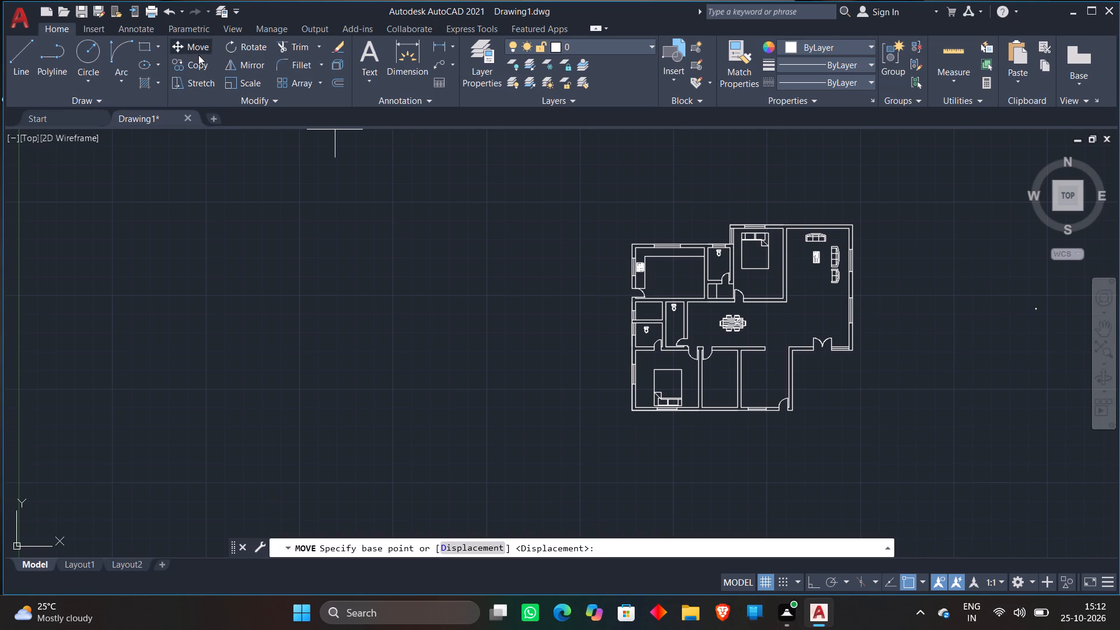
click(1025, 326)
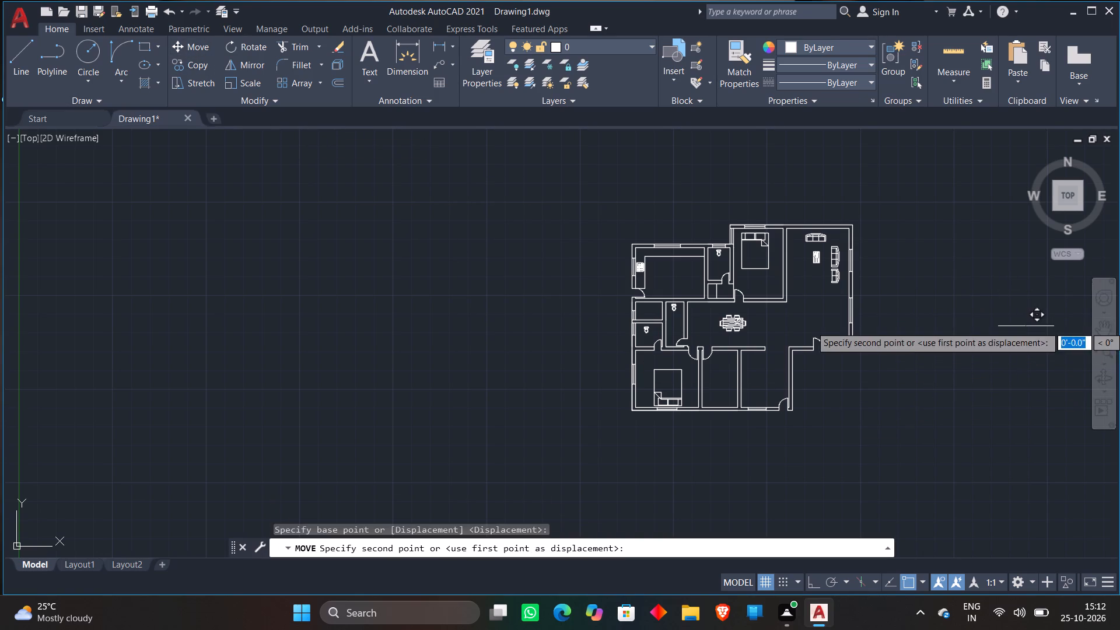
scroll(674, 257, up, 5)
middle_drag(670, 327, 580, 434)
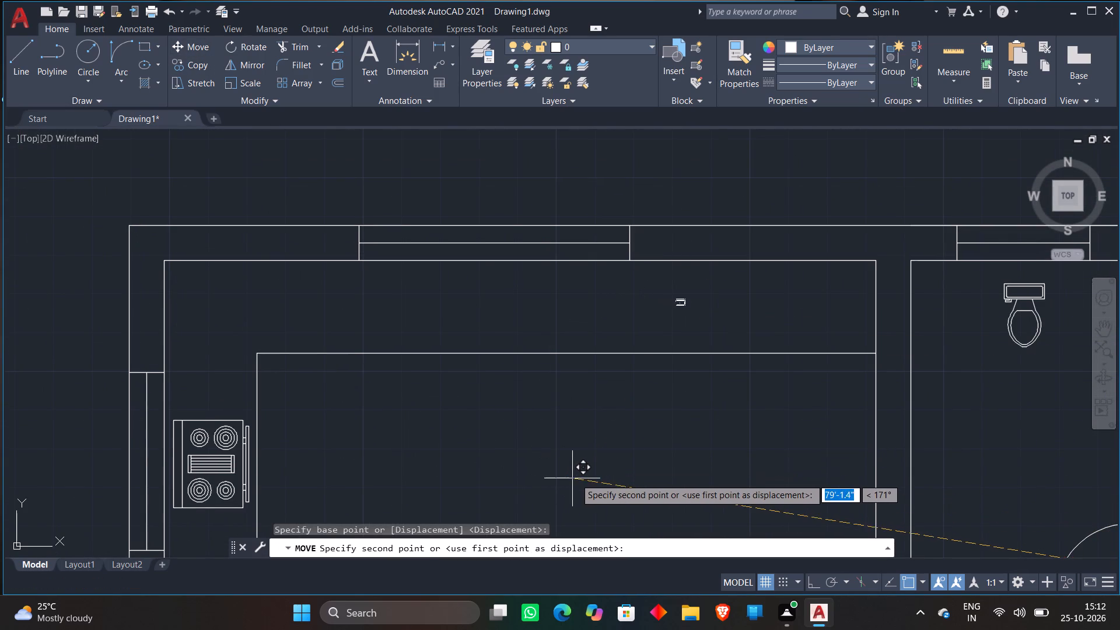
click(594, 478)
Scale up the tiny kitchen sink freehand by a factor of about 9, based just above it.
scroll(741, 318, up, 2)
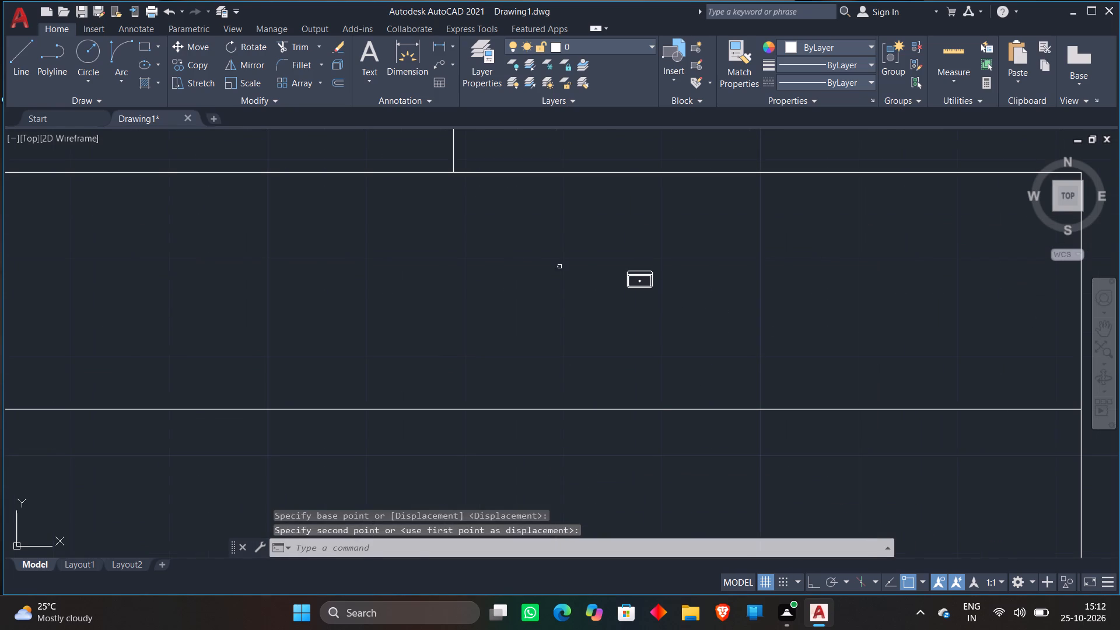
click(536, 241)
click(793, 316)
right_click(688, 300)
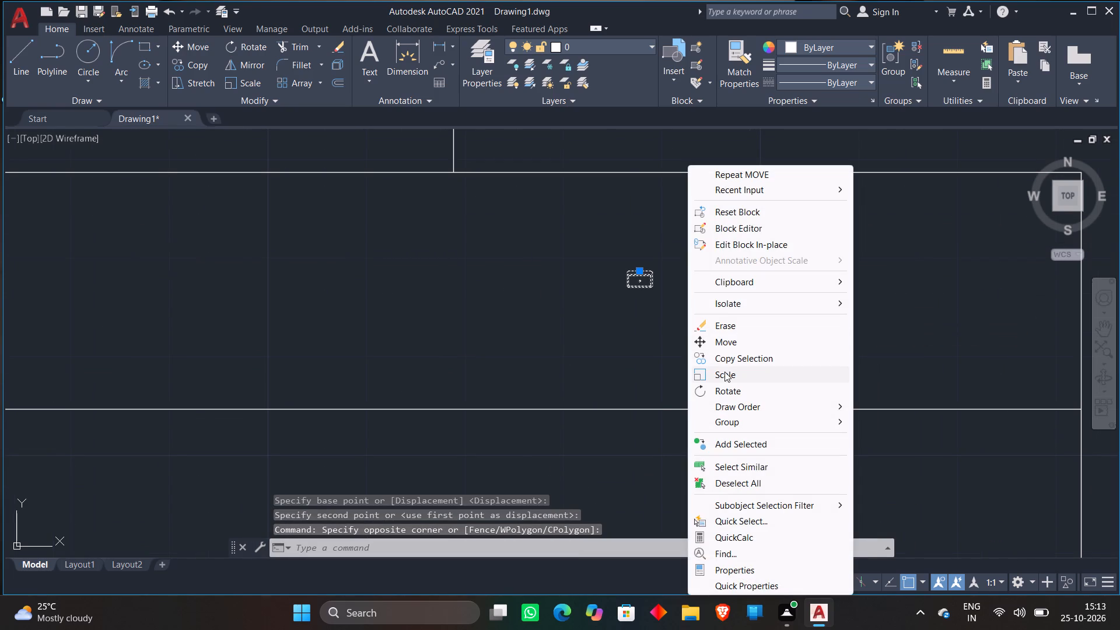
click(724, 372)
click(632, 250)
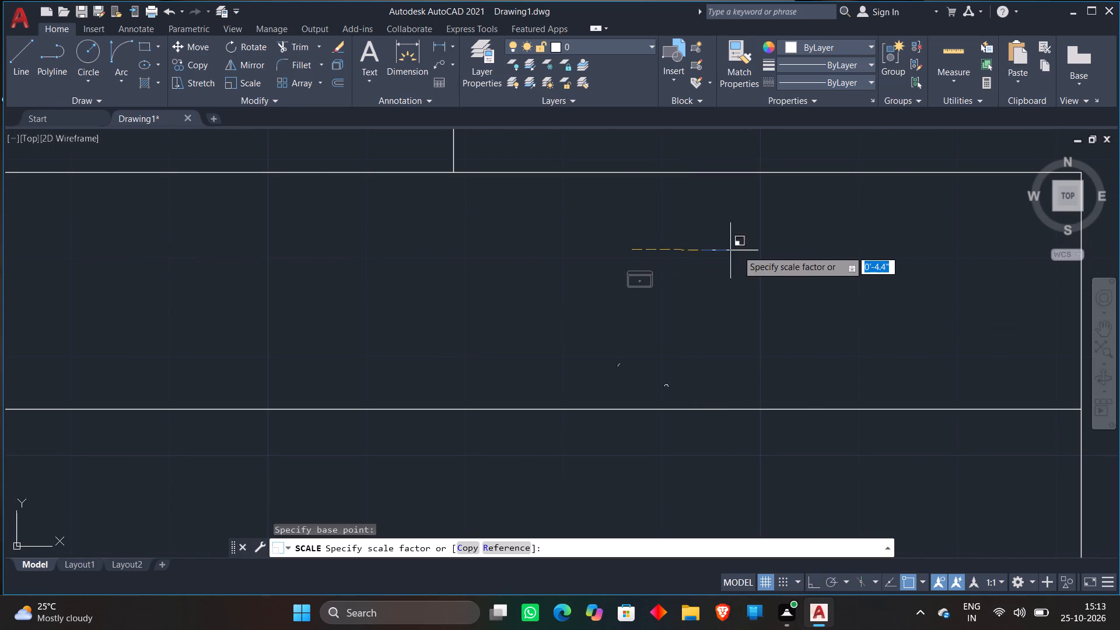
scroll(754, 260, down, 1)
click(754, 260)
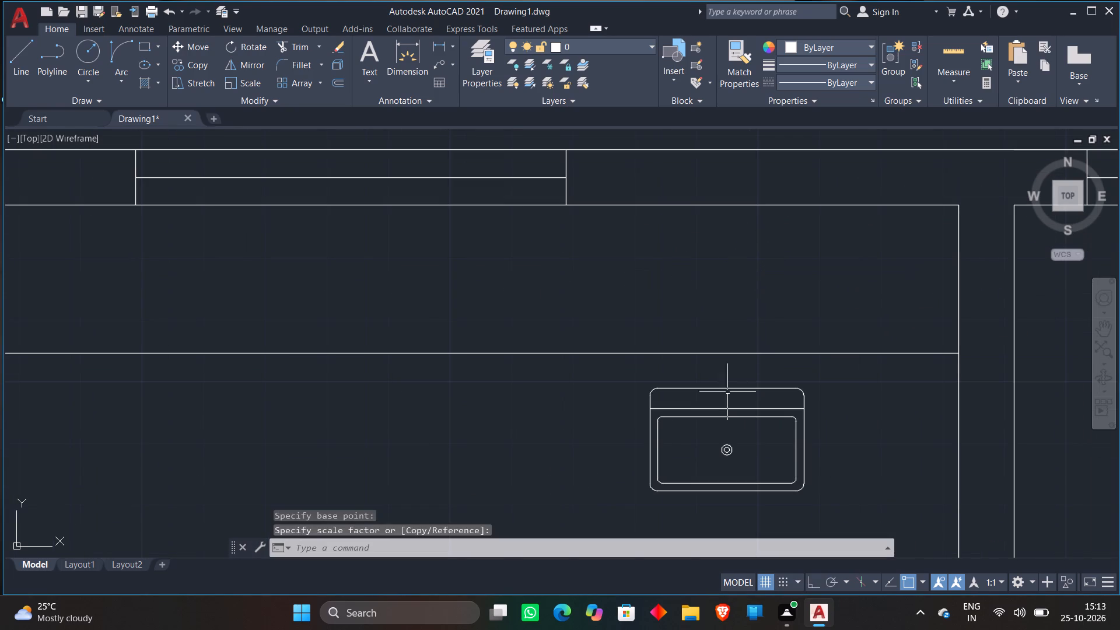
Move the enlarged sink about 2'-4.5" up from the kitchen floor onto the north counter, just east of the window.
click(714, 387)
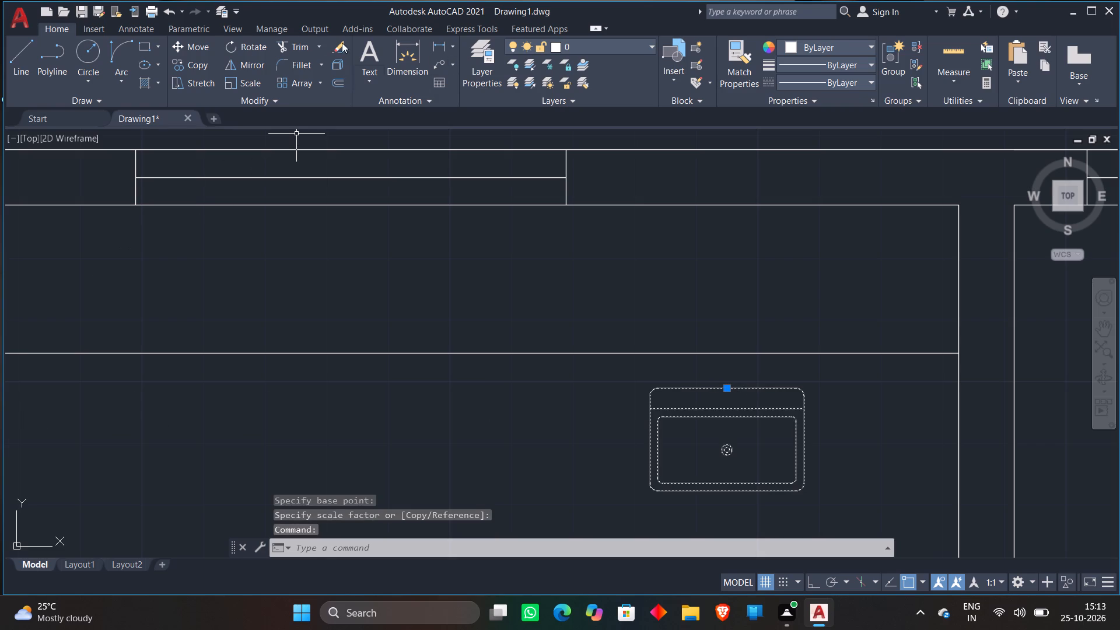
click(206, 48)
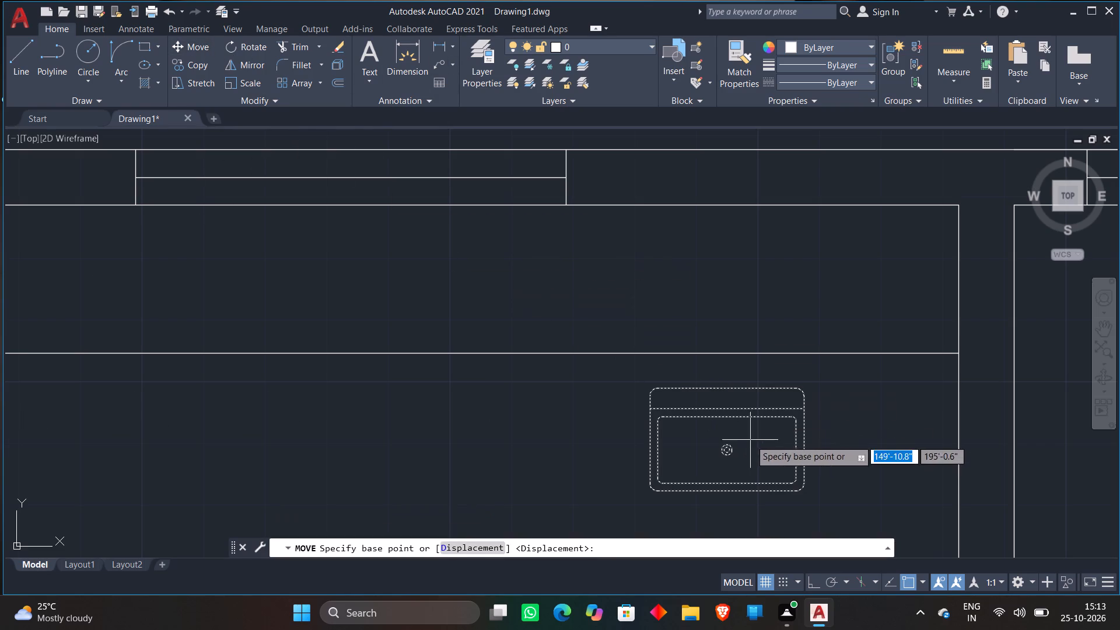
click(737, 452)
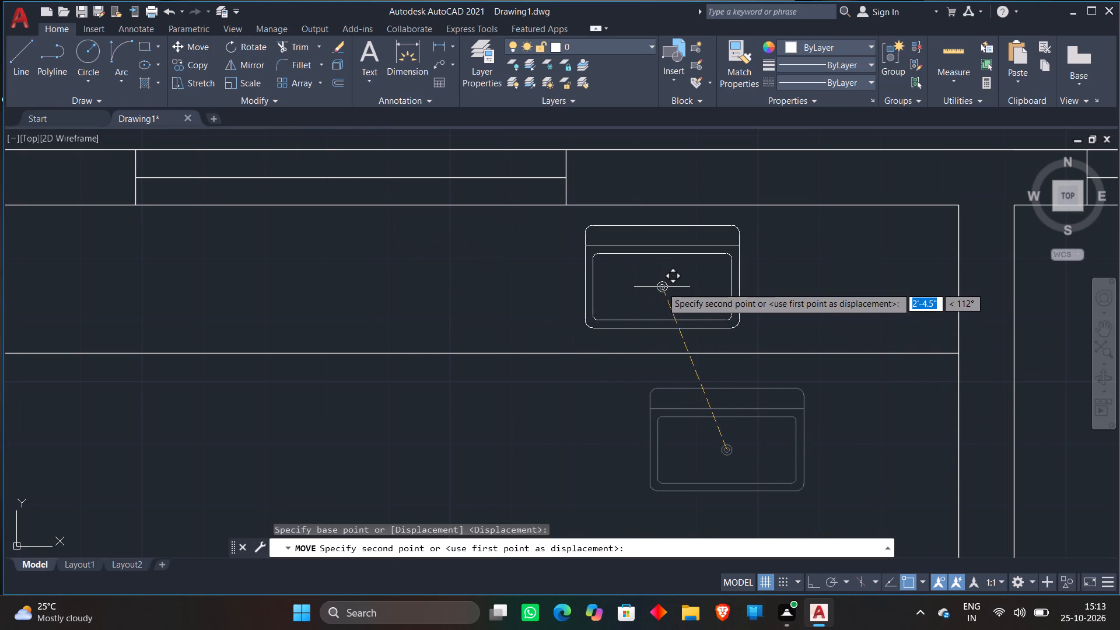
click(662, 287)
Scale up the sink freehand by a factor of about 1.25, keeping it within the north counter's depth.
click(584, 256)
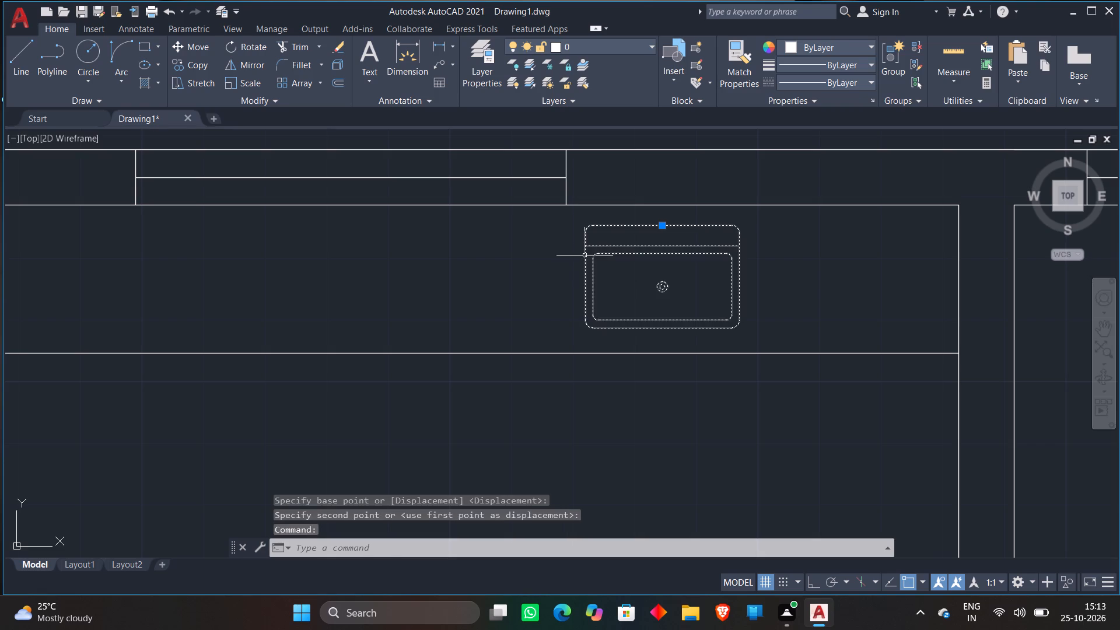
right_click(524, 280)
click(576, 380)
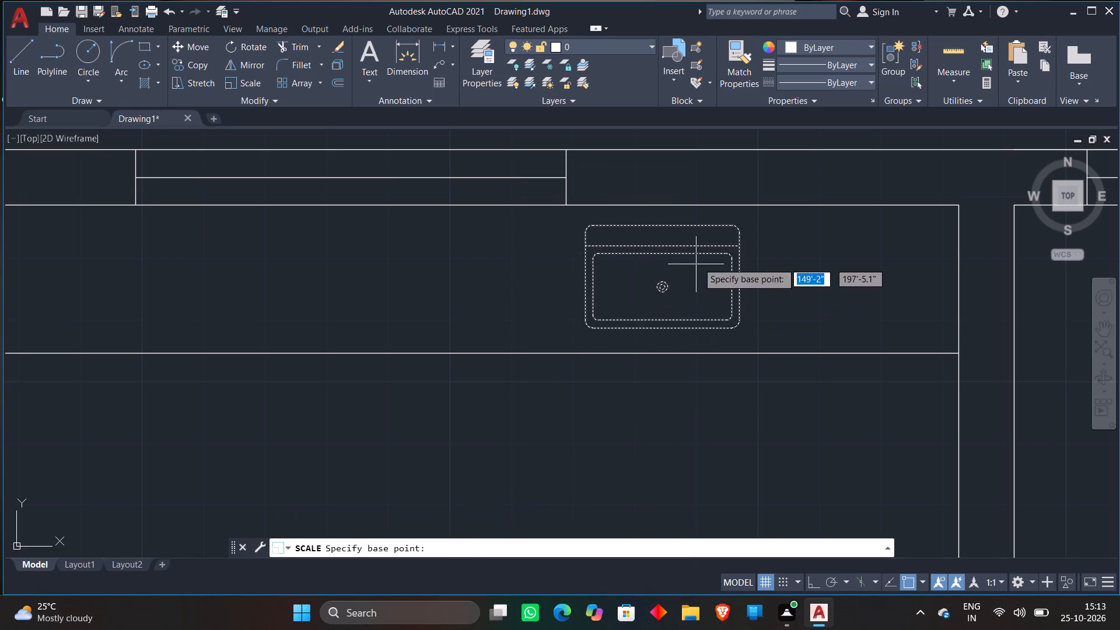
click(698, 262)
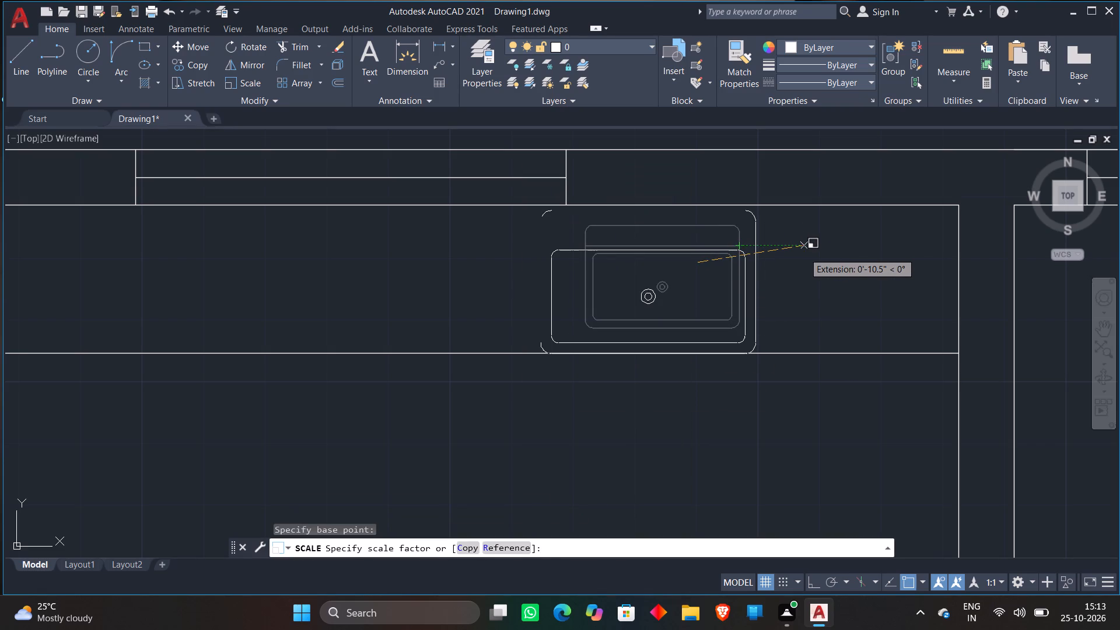
click(793, 253)
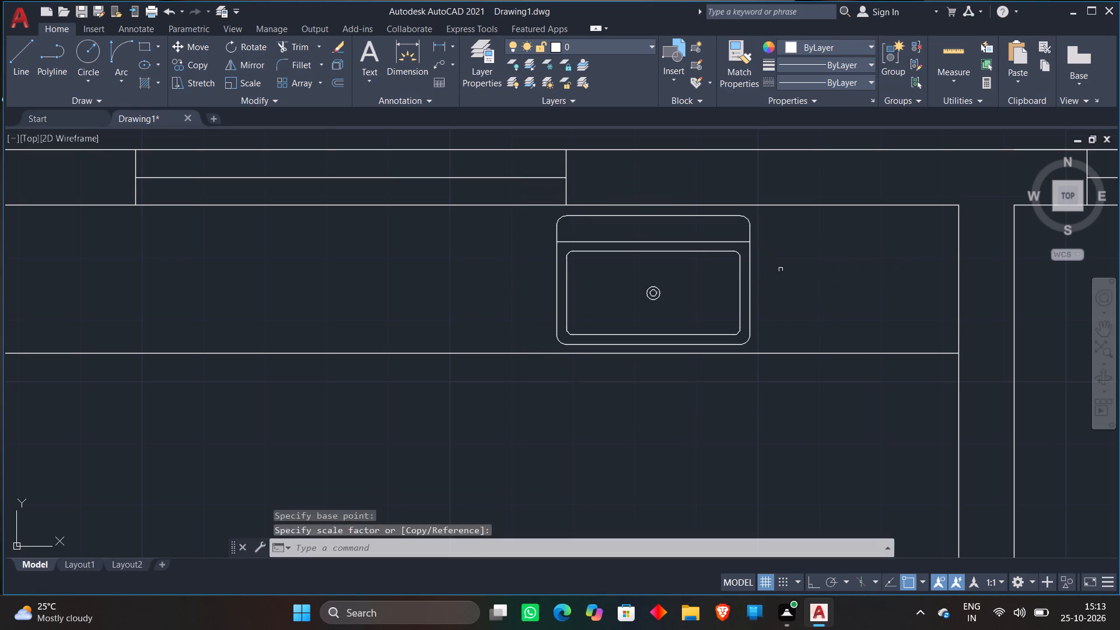
Offset the north inner wall line of the narrow room east of the lower bedroom 3' into the room.
scroll(768, 295, down, 5)
scroll(712, 349, down, 1)
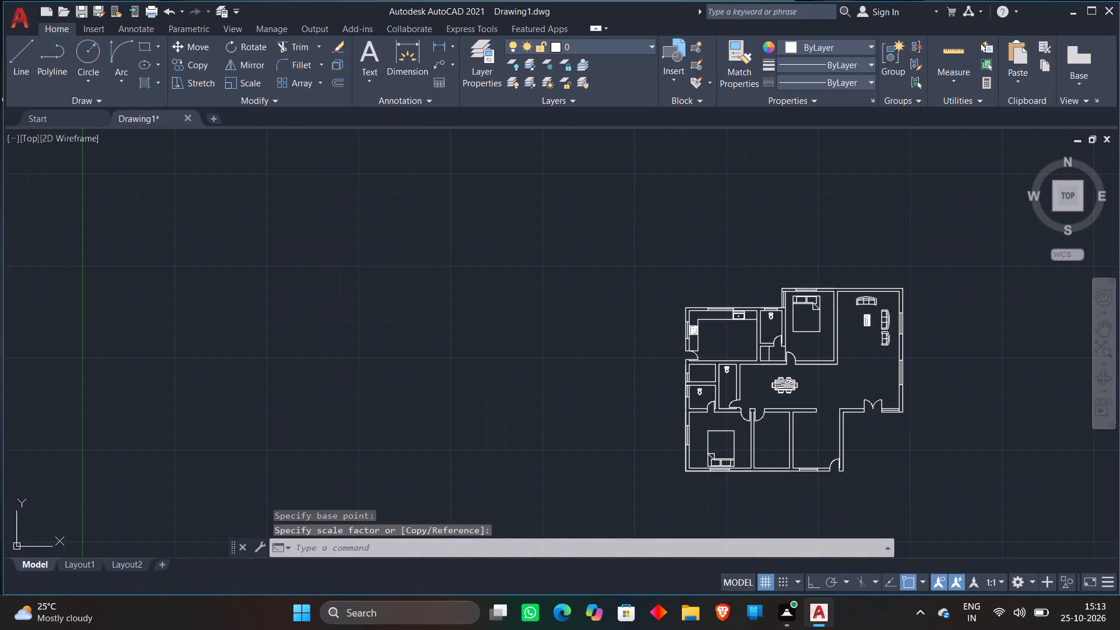
middle_drag(770, 468, 667, 464)
scroll(678, 432, up, 3)
scroll(678, 432, down, 1)
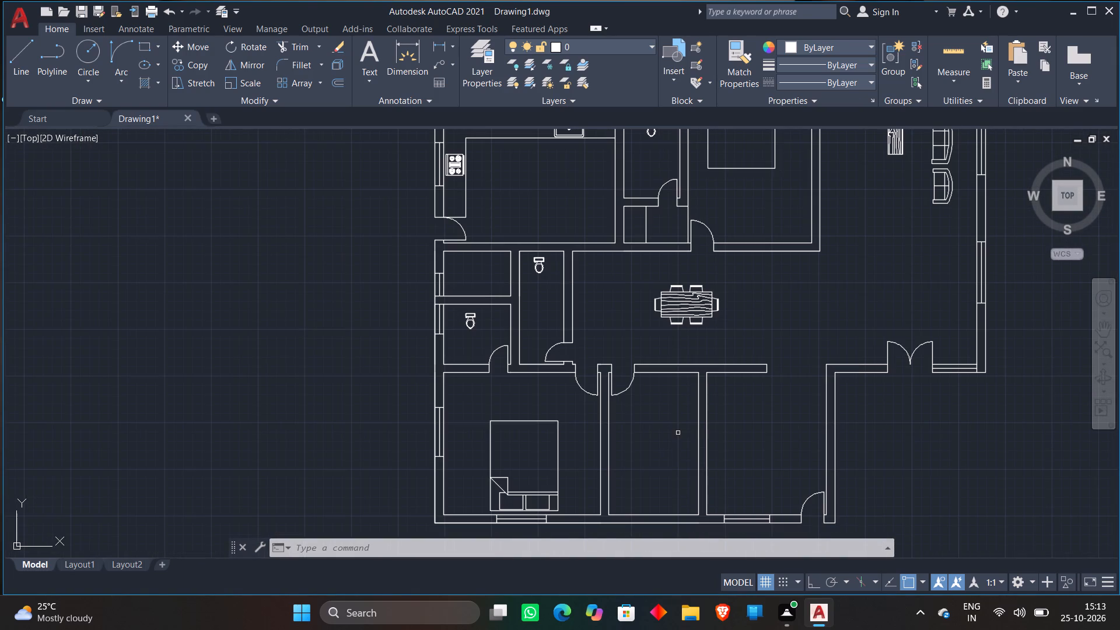
key(o)
key(Return)
text(3')
key(Return)
scroll(659, 379, up, 1)
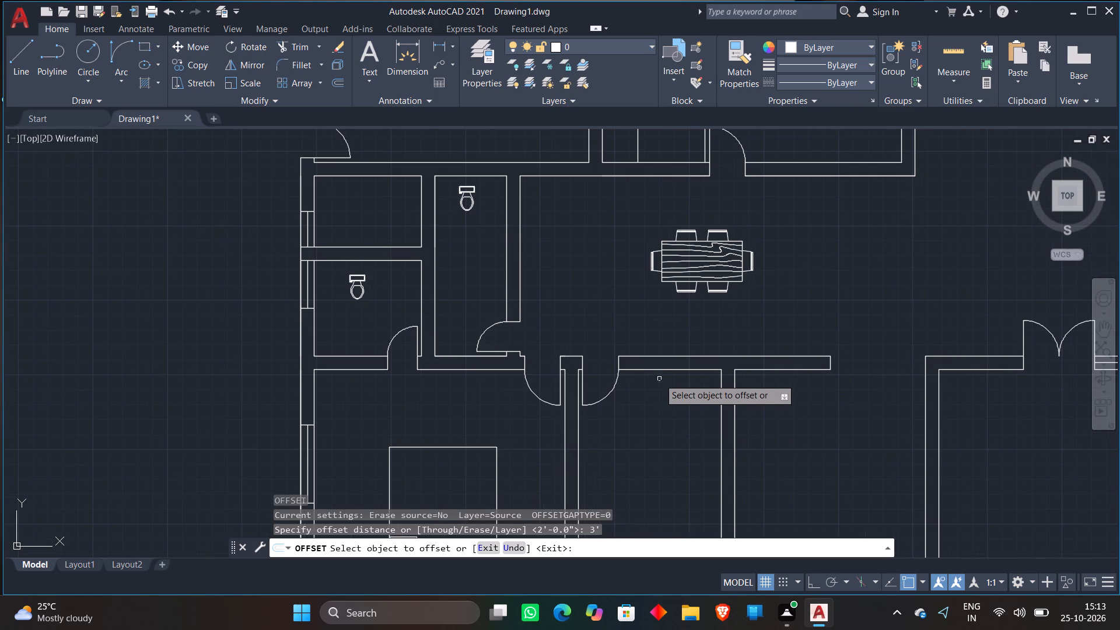
click(661, 372)
click(652, 461)
Offset the narrow room's south inner wall line 3' into the room as the lower landing line.
scroll(652, 463, down, 1)
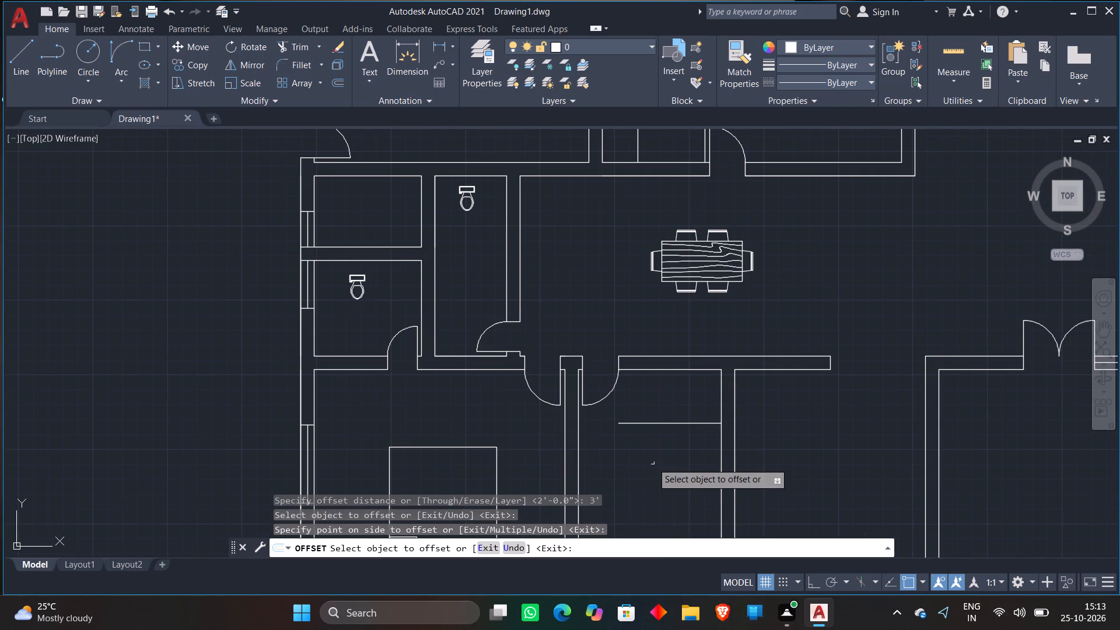
scroll(652, 463, down, 1)
middle_drag(653, 464, 674, 403)
scroll(674, 425, up, 3)
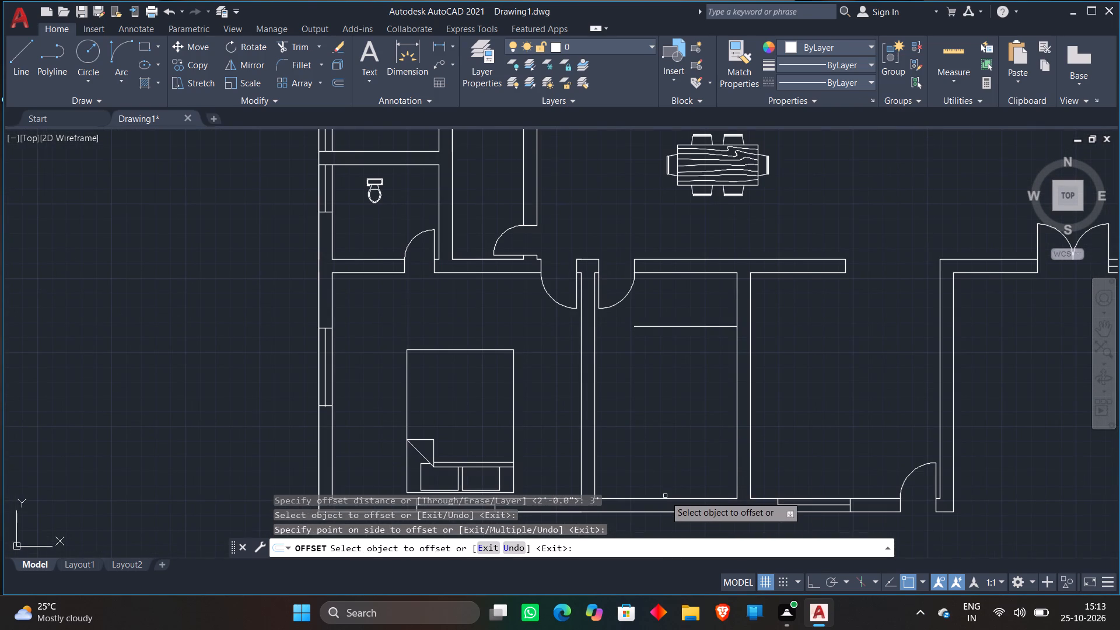
click(665, 496)
click(649, 498)
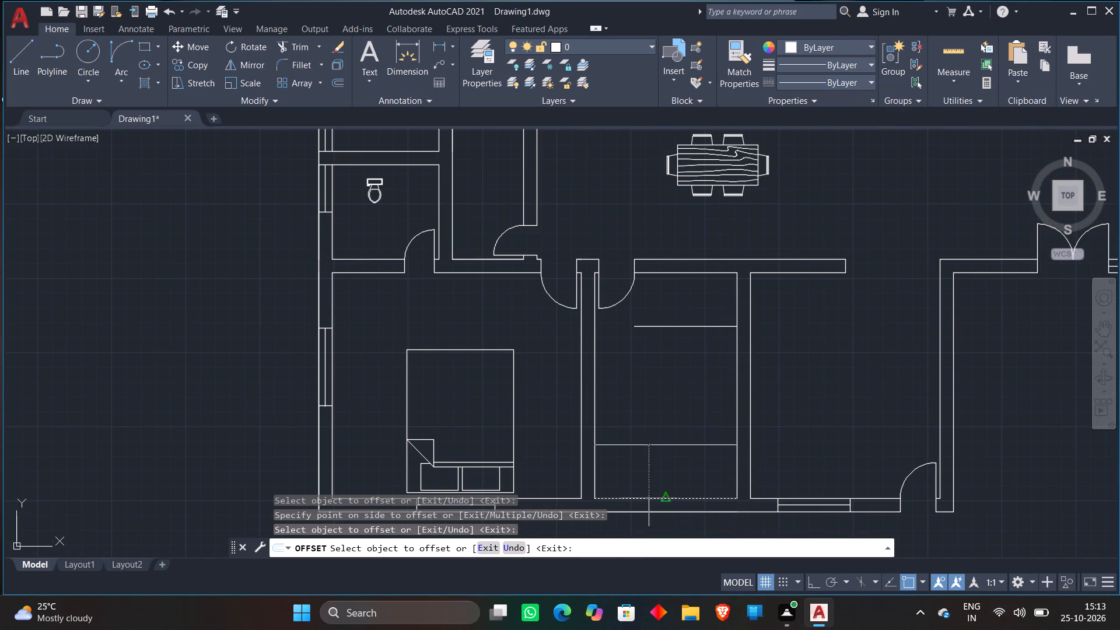
click(654, 420)
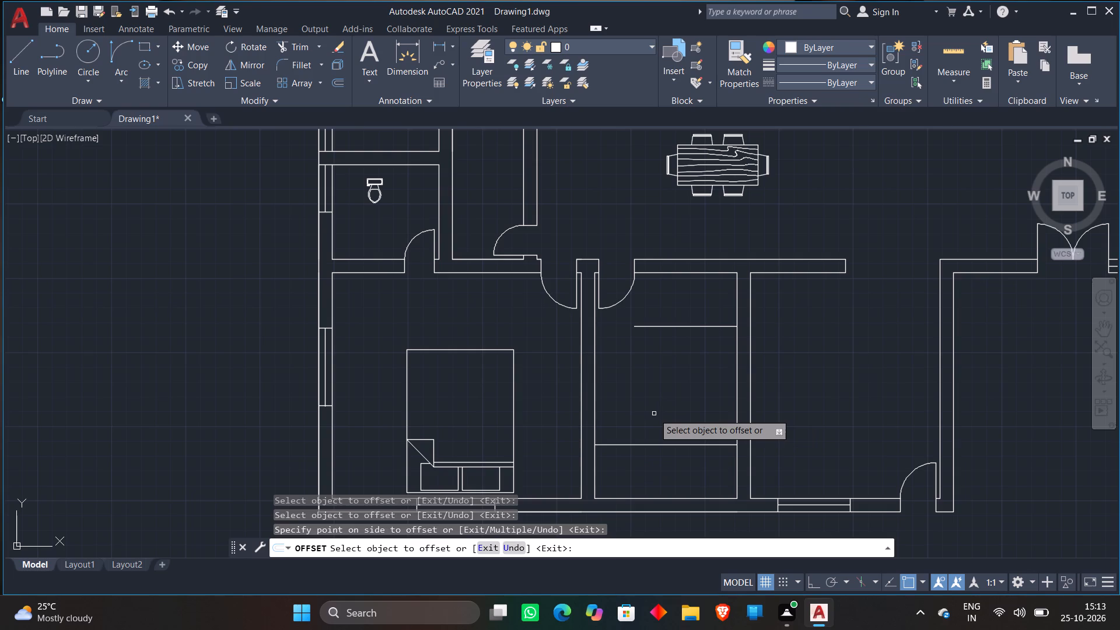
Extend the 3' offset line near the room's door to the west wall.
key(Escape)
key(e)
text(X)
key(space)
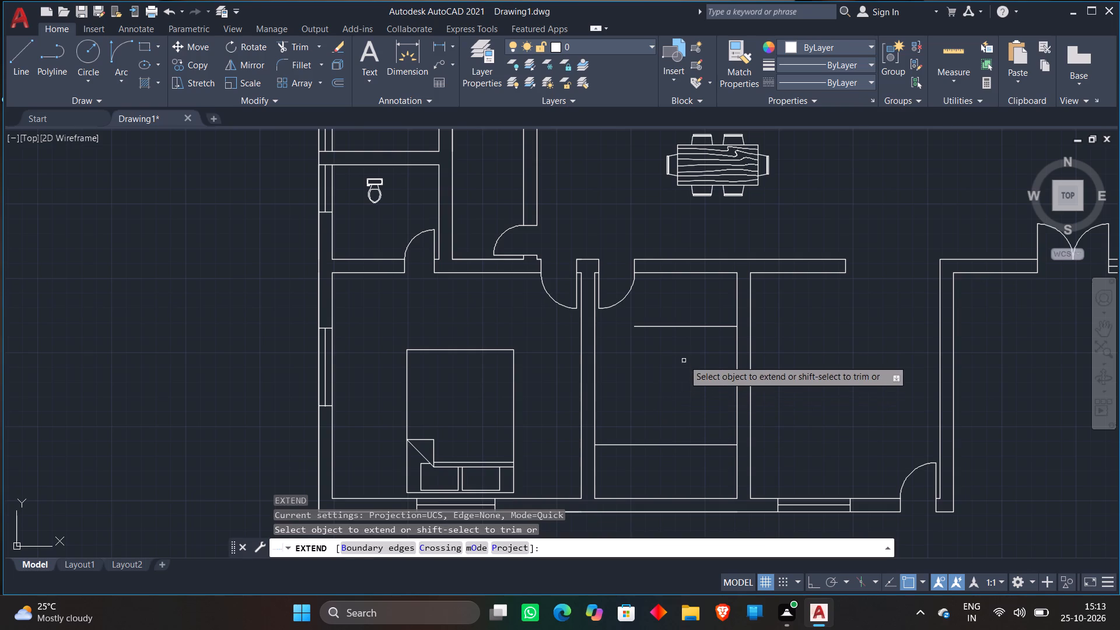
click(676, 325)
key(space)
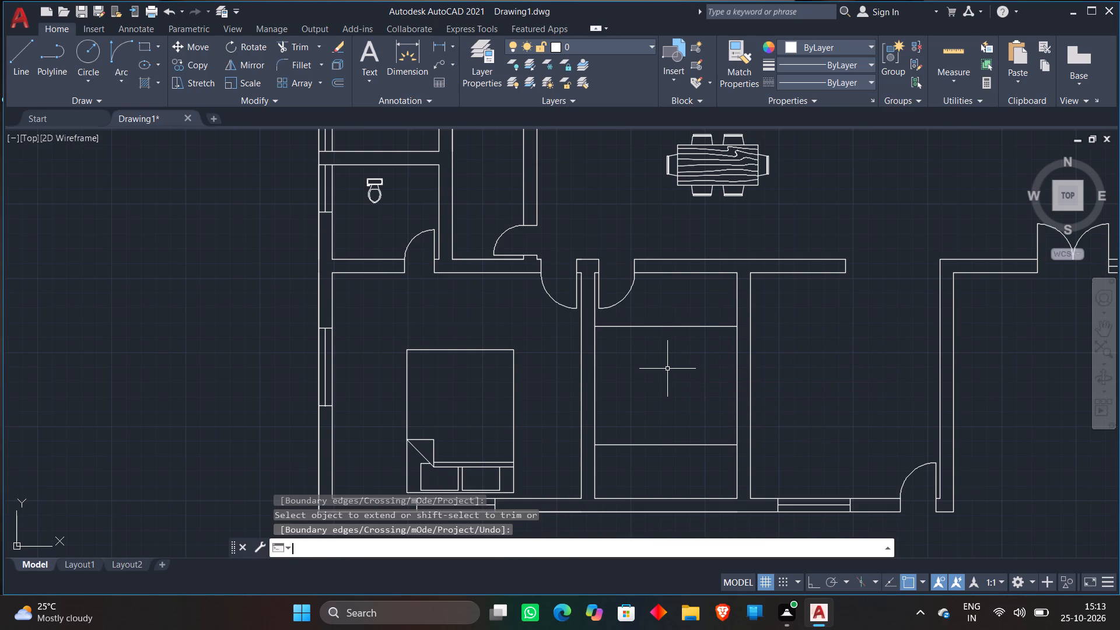
Offset the lower landing line repeatedly northward at 1' spacing to make six stair tread lines.
text(O)
key(Return)
text(1')
key(Return)
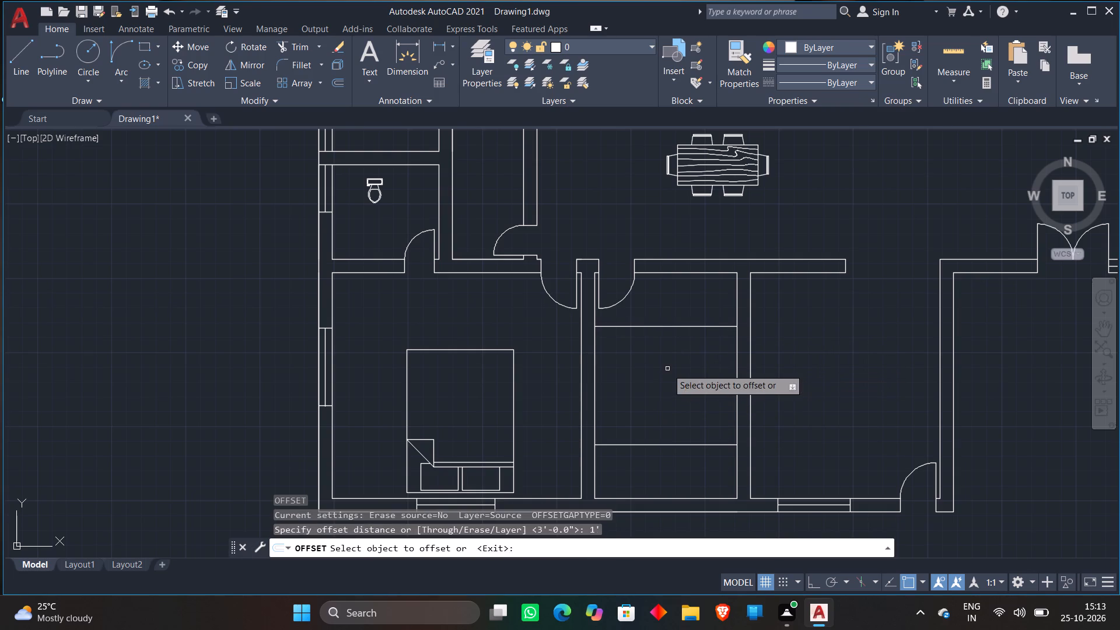
click(667, 446)
click(575, 551)
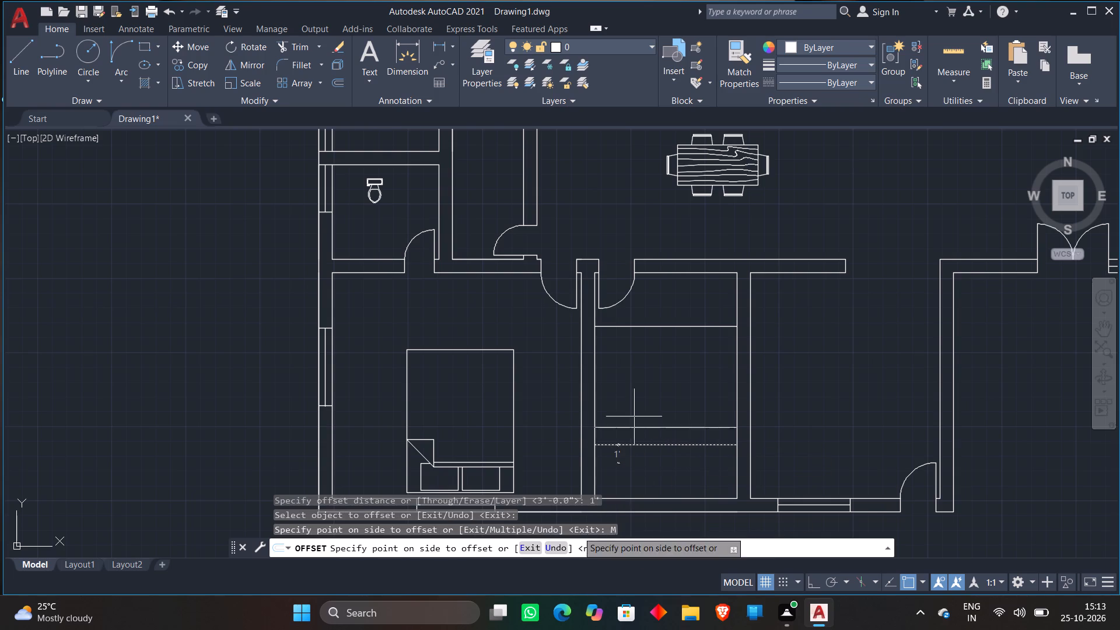
click(636, 397)
click(640, 381)
click(642, 374)
triple_click(653, 358)
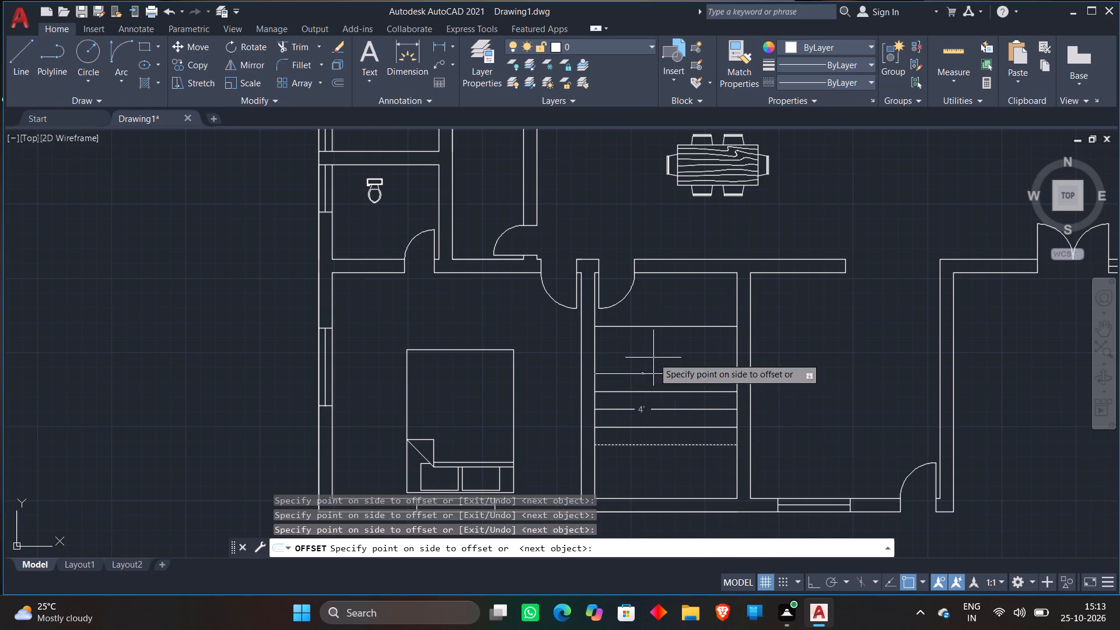
click(654, 357)
click(661, 342)
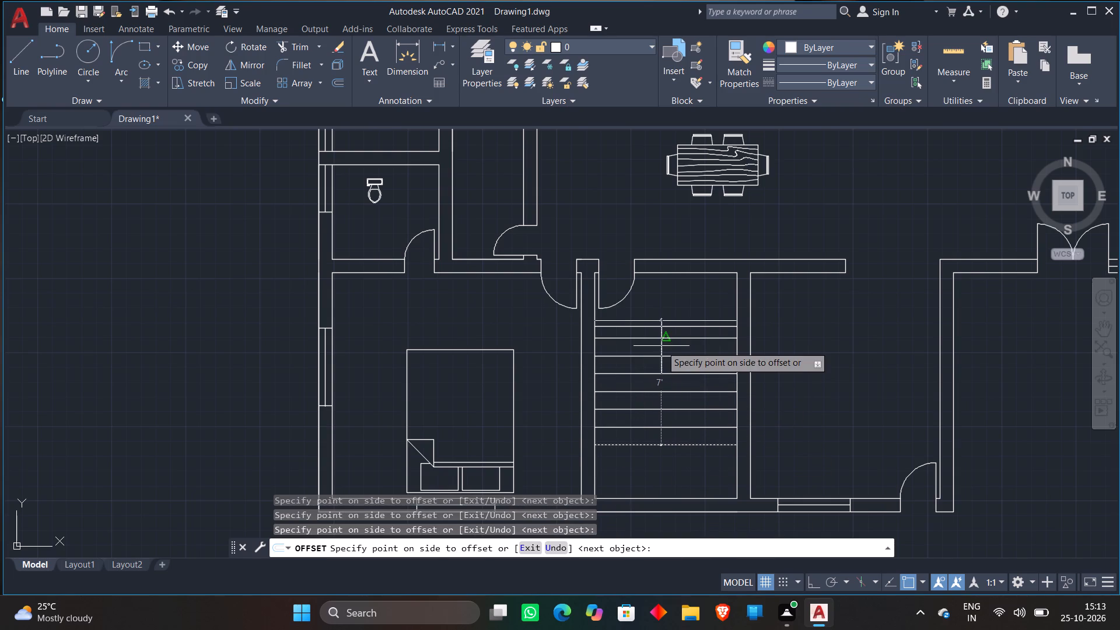
key(space)
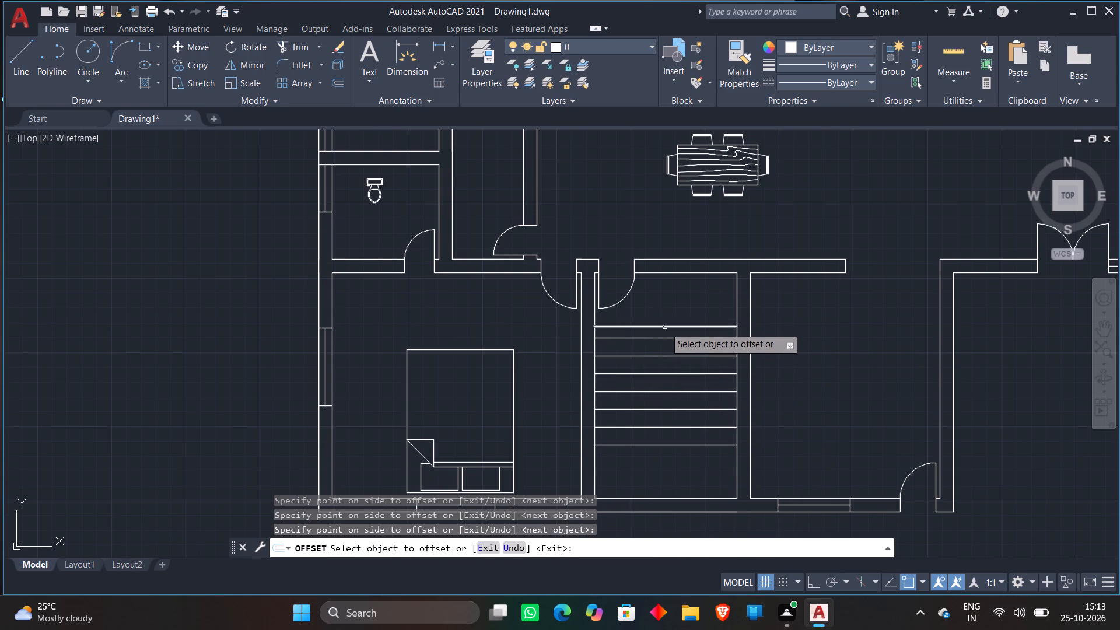
key(Escape)
Remove the 3' offset line just above the uppermost tread line using Trim.
text(TR)
key(space)
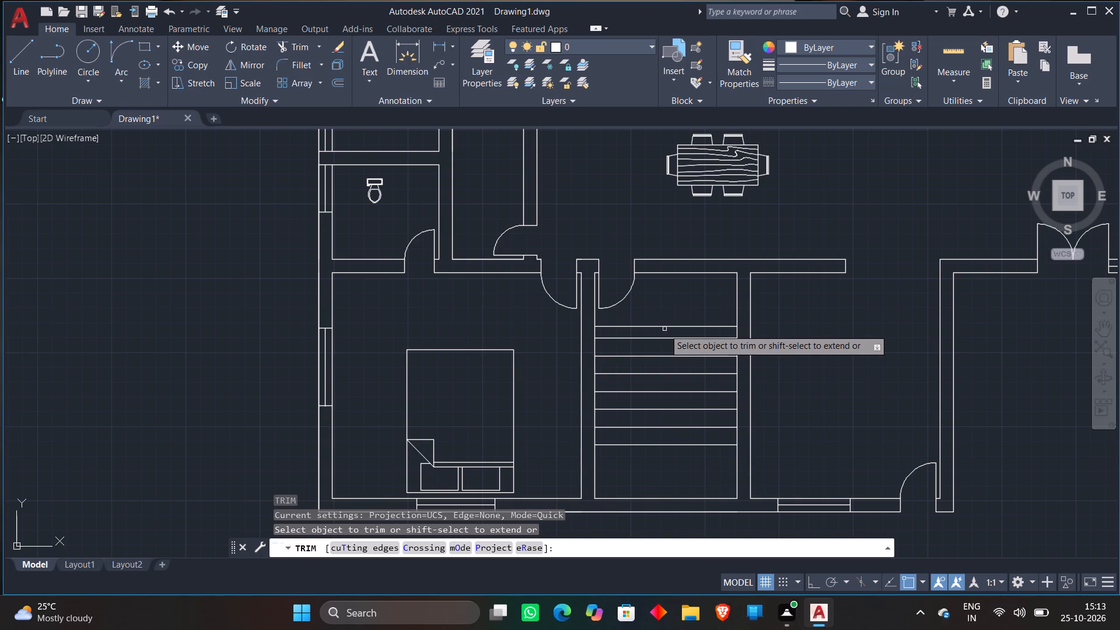
click(664, 328)
key(Delete)
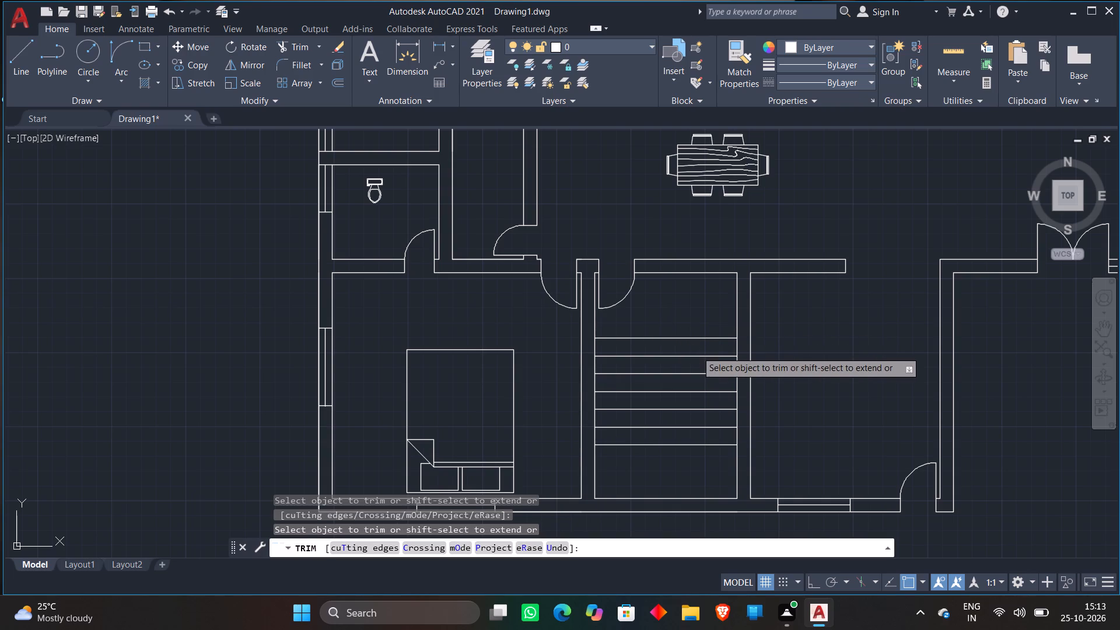
key(l)
key(space)
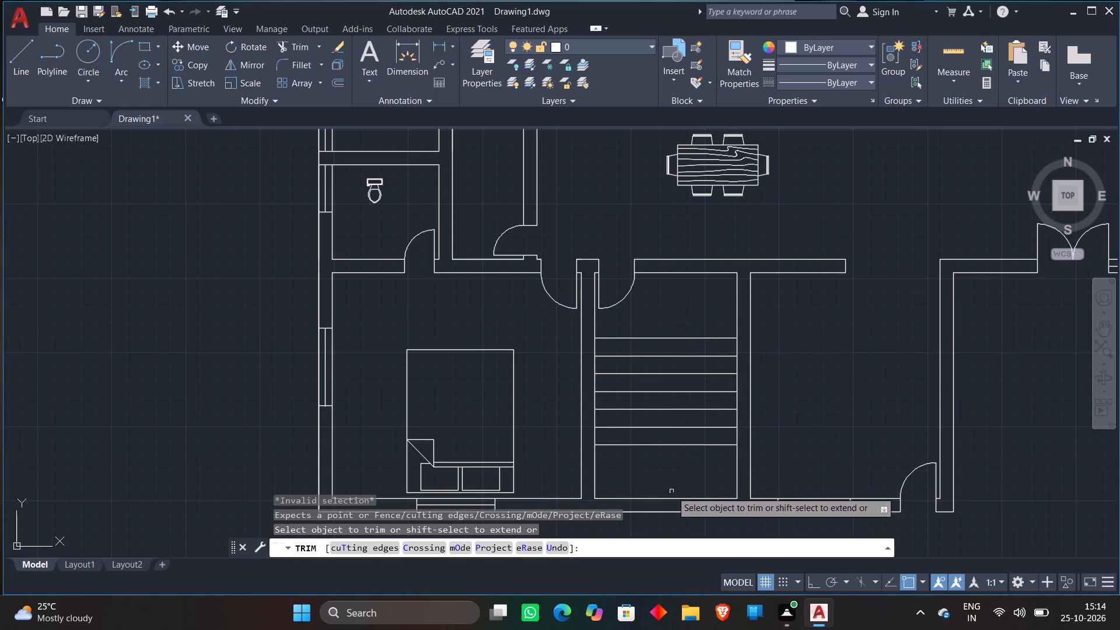
key(Escape)
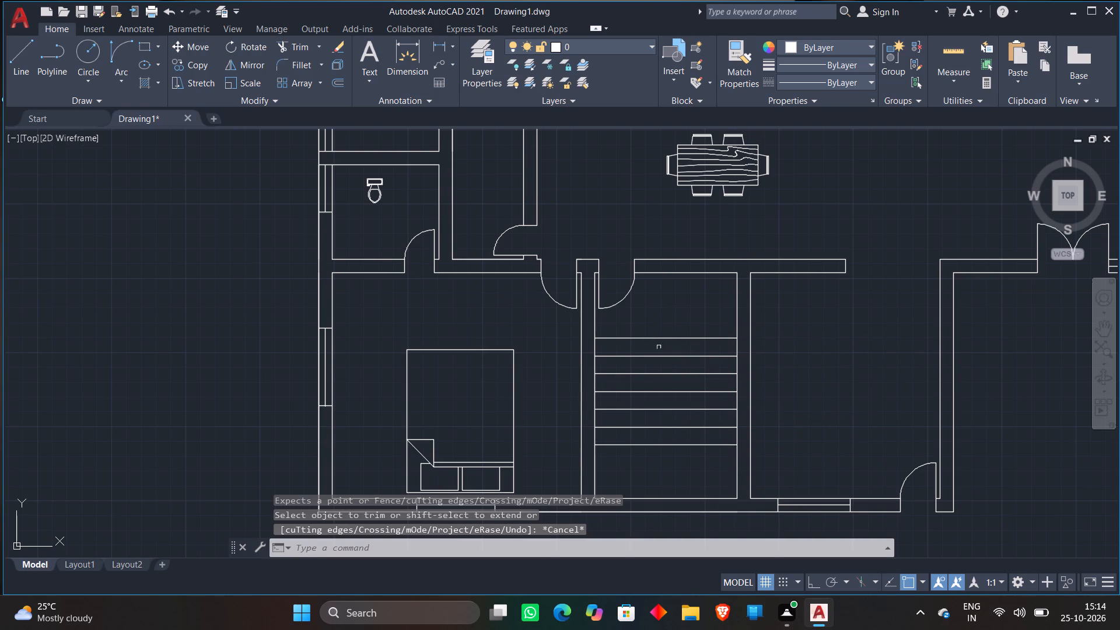
Offset the uppermost stair tread line 1' northward to add another tread line.
key(o)
key(Return)
key(Return)
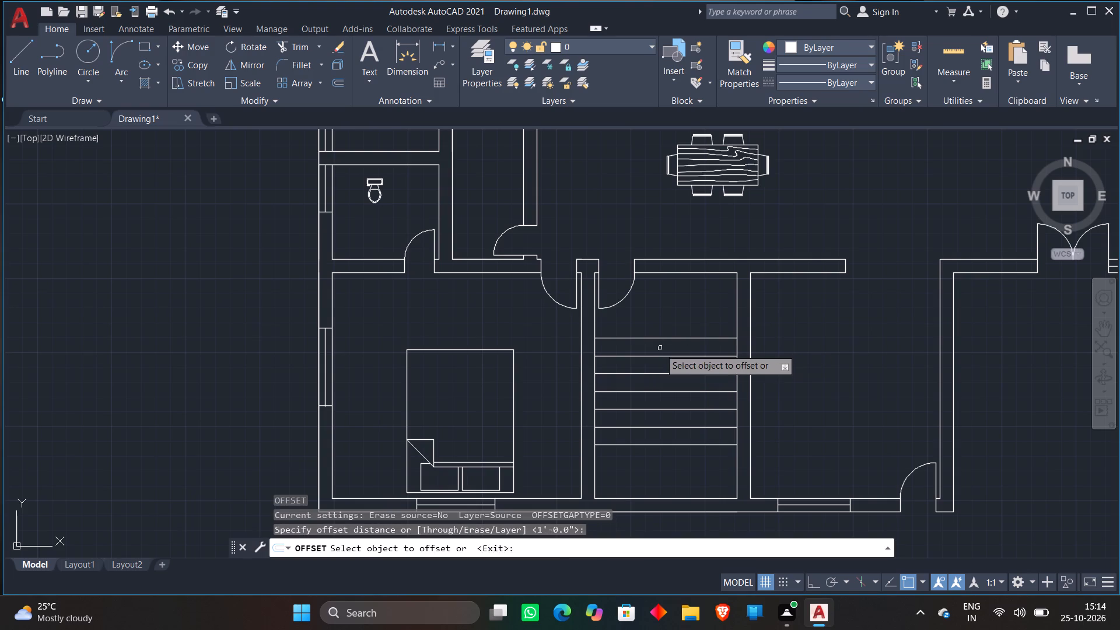
click(653, 338)
click(665, 307)
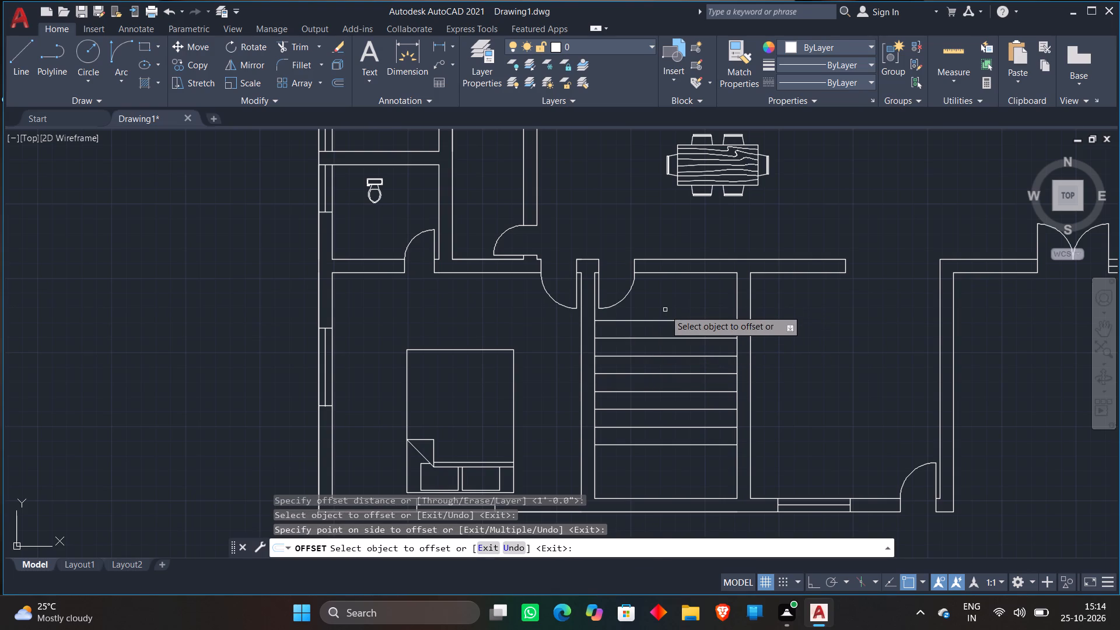
key(Escape)
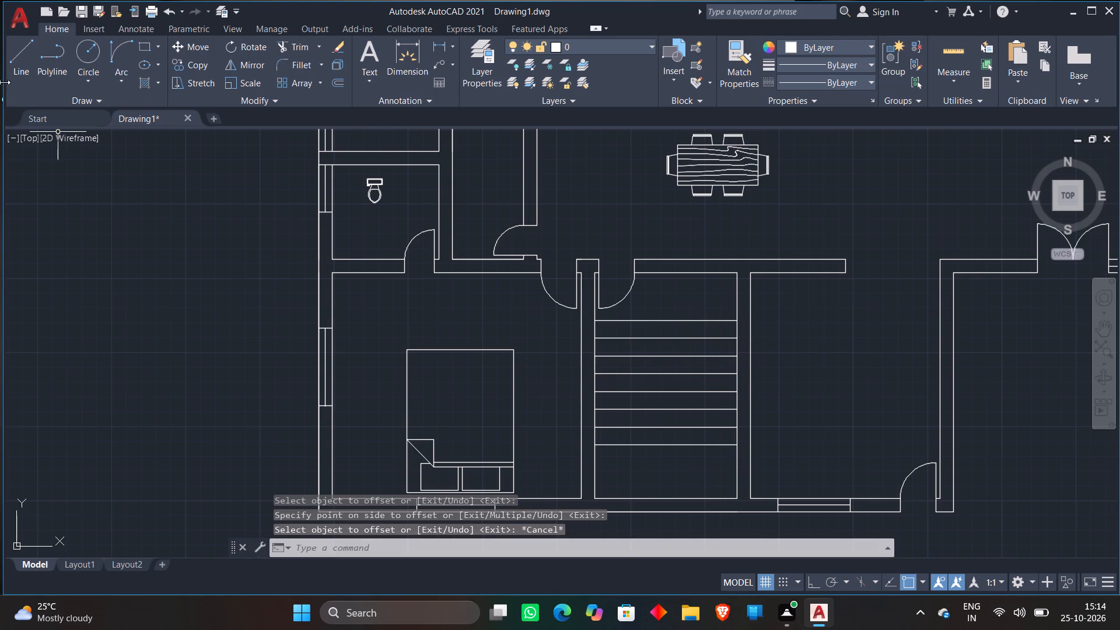
Draw a vertical stair centre line from the lower landing line's midpoint northward past the top tread, about 7'-8" long, with Ortho on.
click(23, 54)
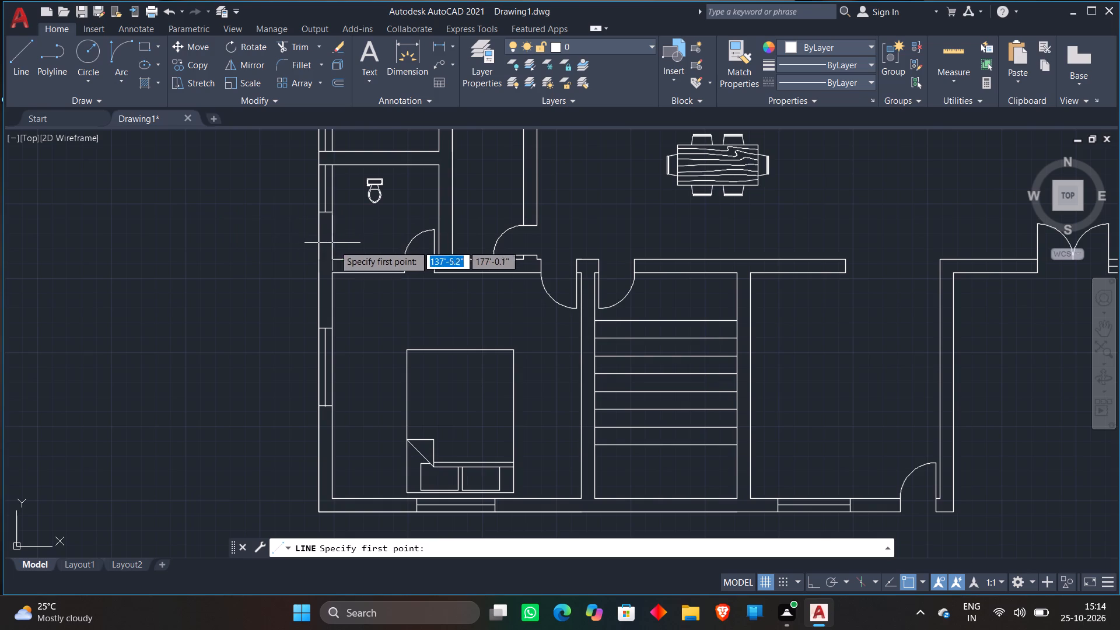
click(668, 442)
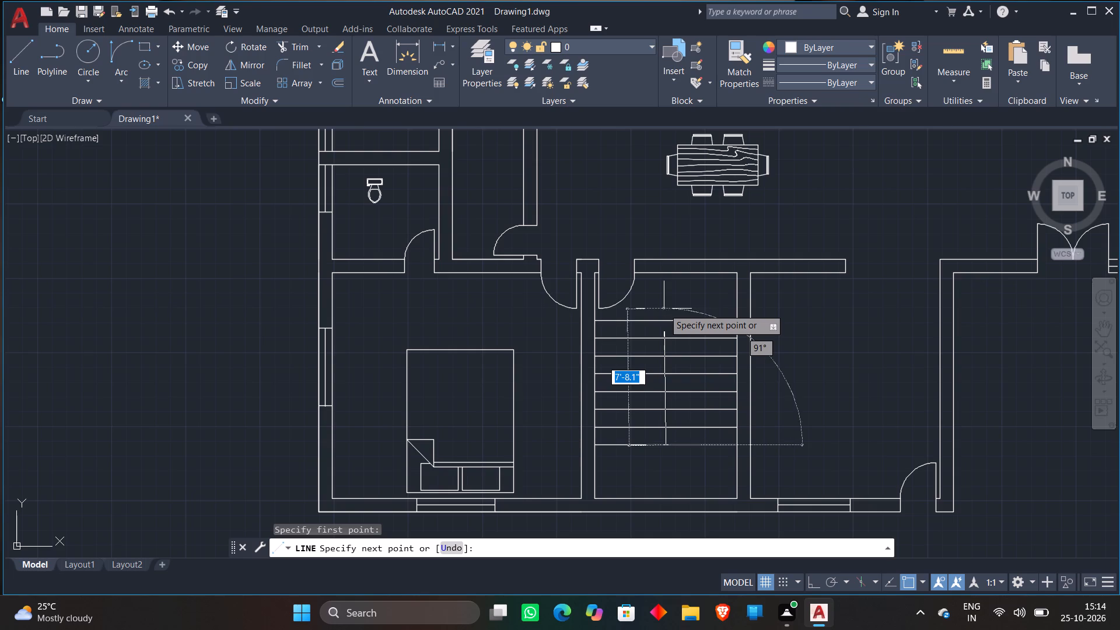
key(F8)
click(664, 309)
key(Escape)
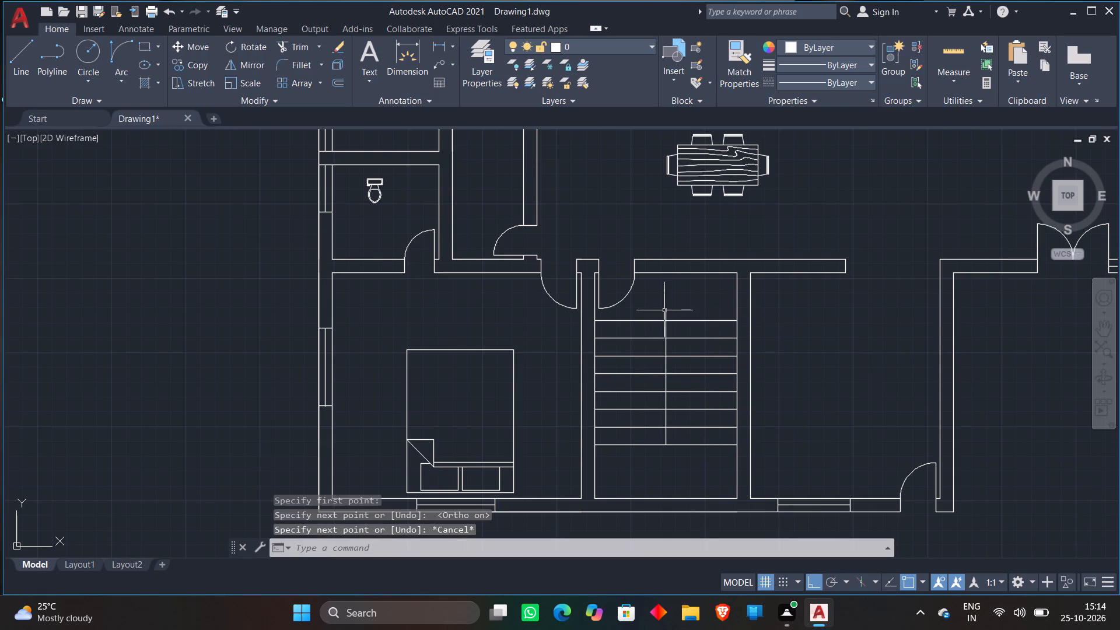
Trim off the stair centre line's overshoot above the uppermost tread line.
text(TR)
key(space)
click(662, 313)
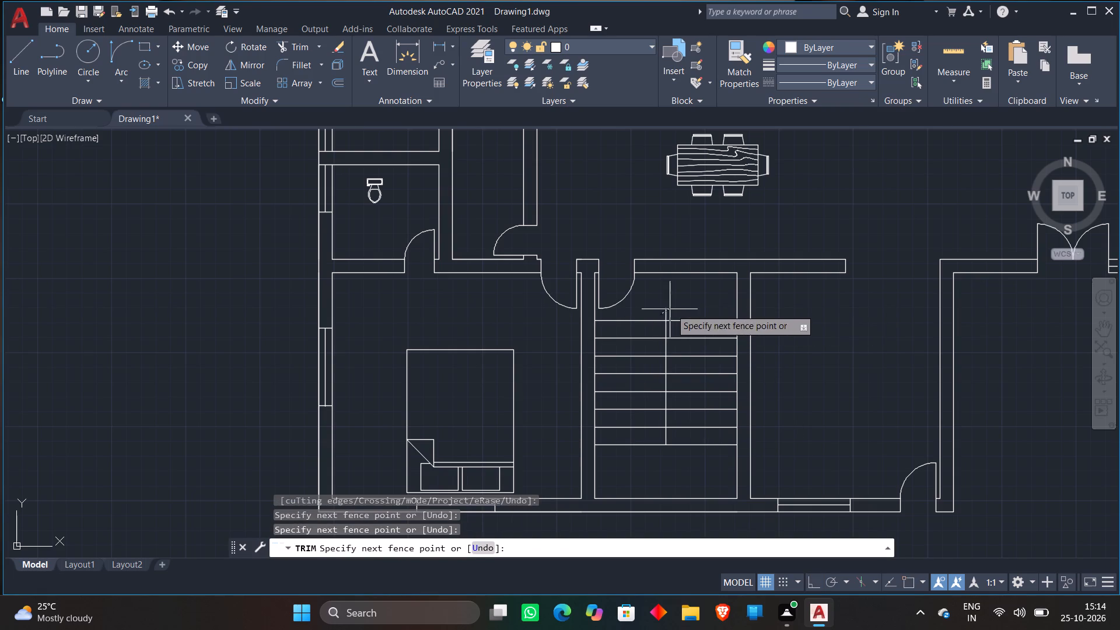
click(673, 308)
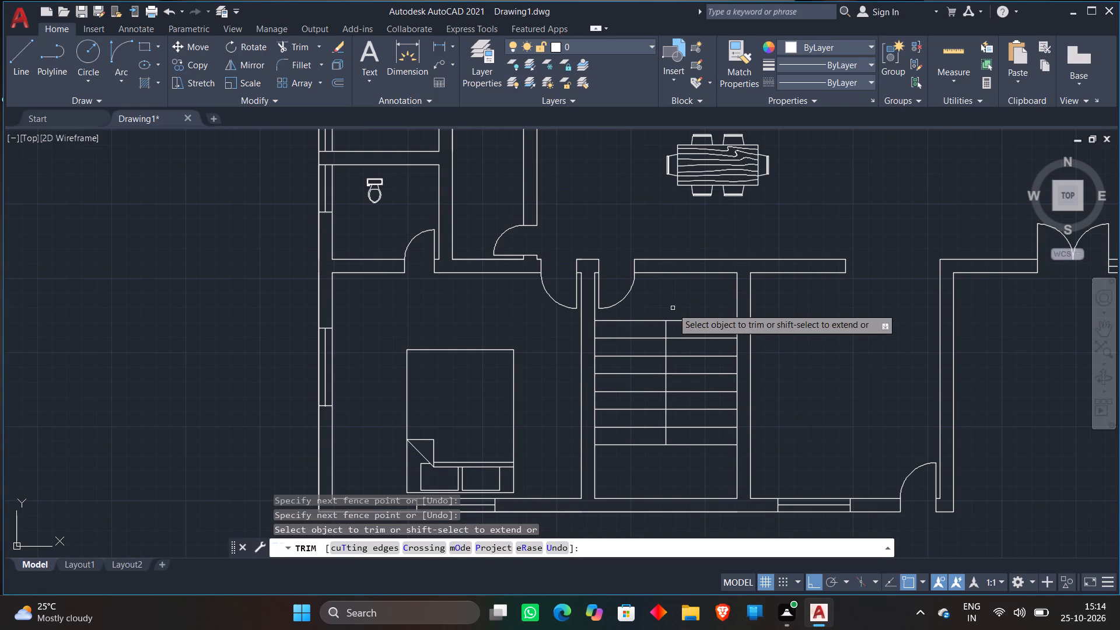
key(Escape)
Extend the stair centre line north to the stair room's wall and south through the landing to the outer wall line.
text(EX)
key(space)
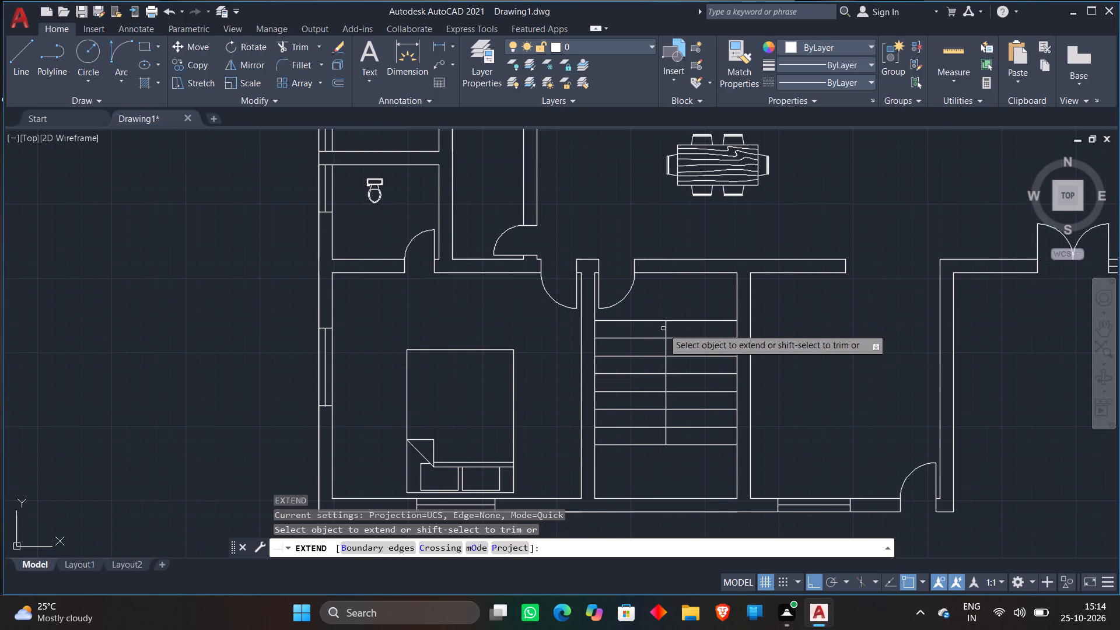
click(666, 324)
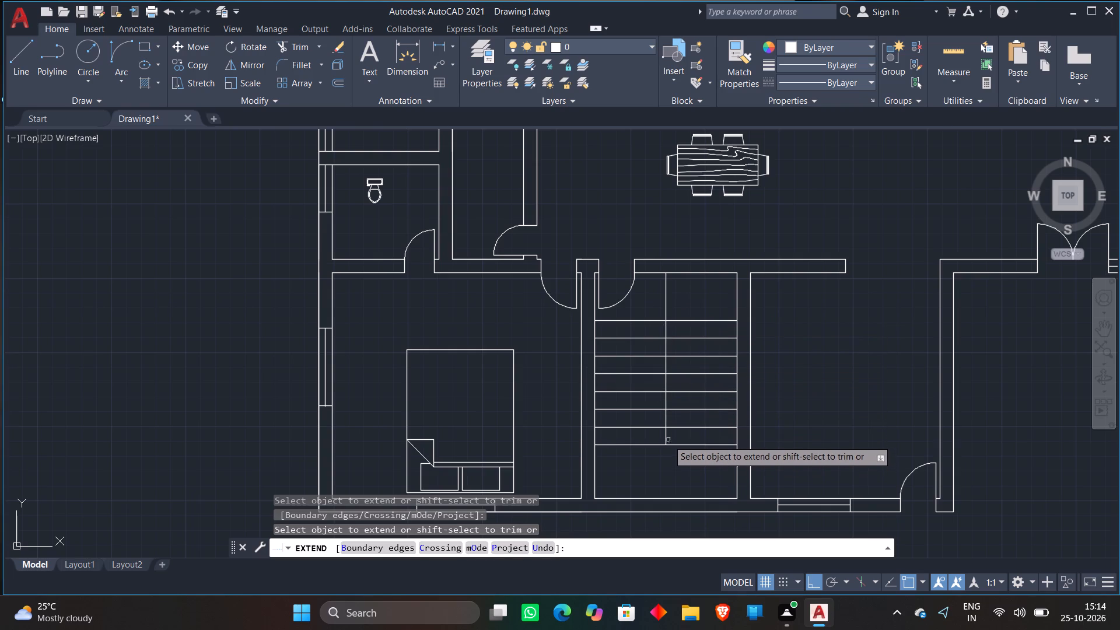
click(665, 438)
click(665, 456)
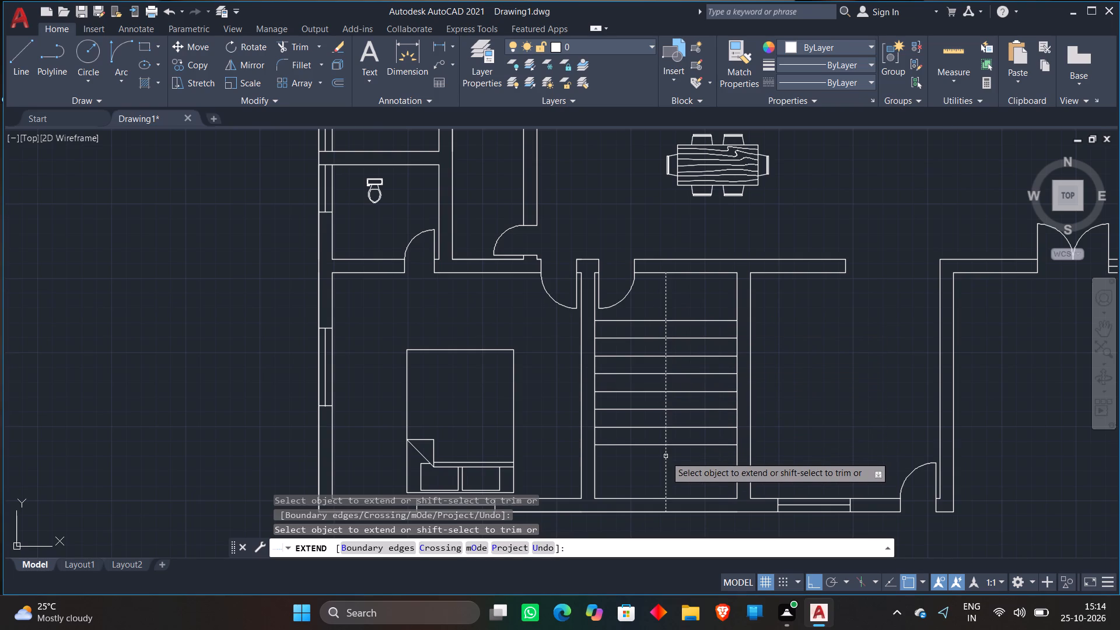
key(Escape)
Extend the stair room's west wall line south to the outer wall line.
text(EX)
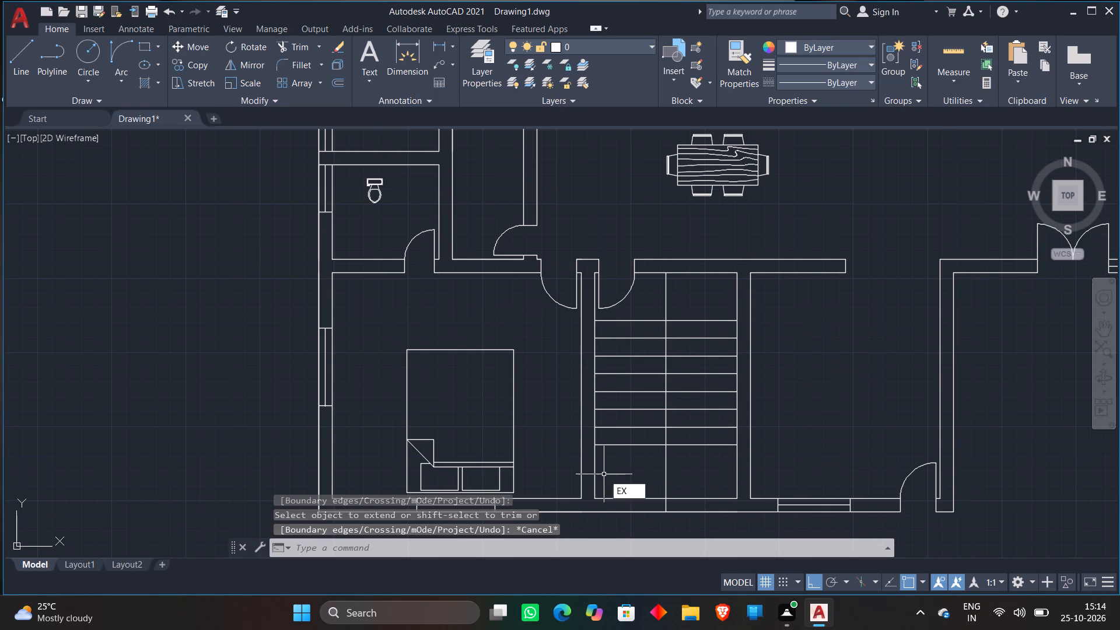
key(space)
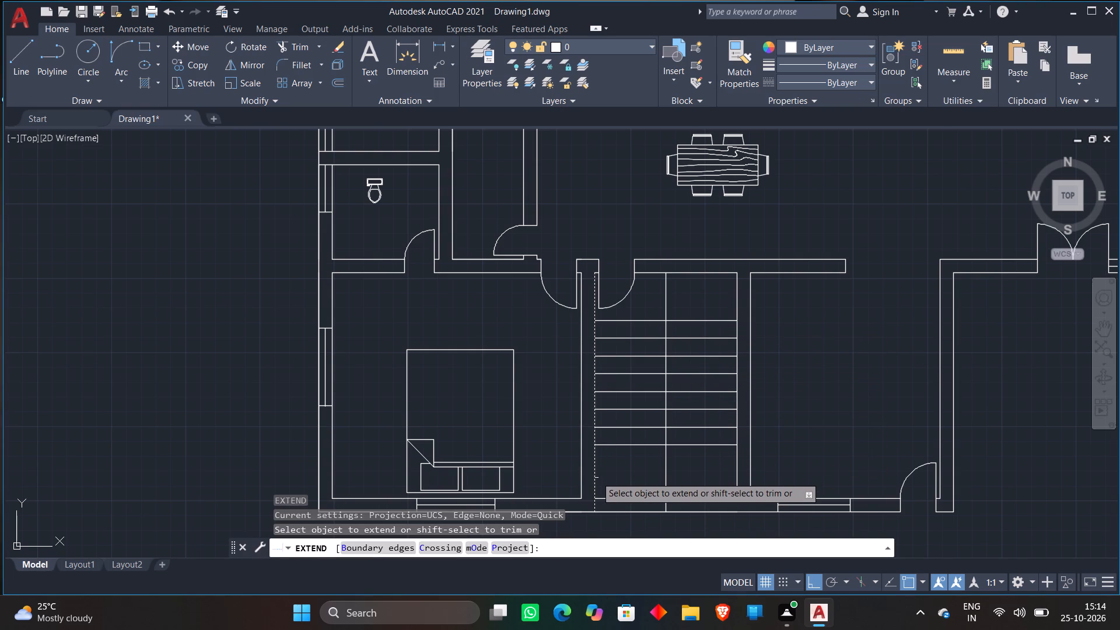
click(596, 477)
key(space)
Trim the south inner wall line between the stair room's west wall and the stair centre line.
text(TR)
key(space)
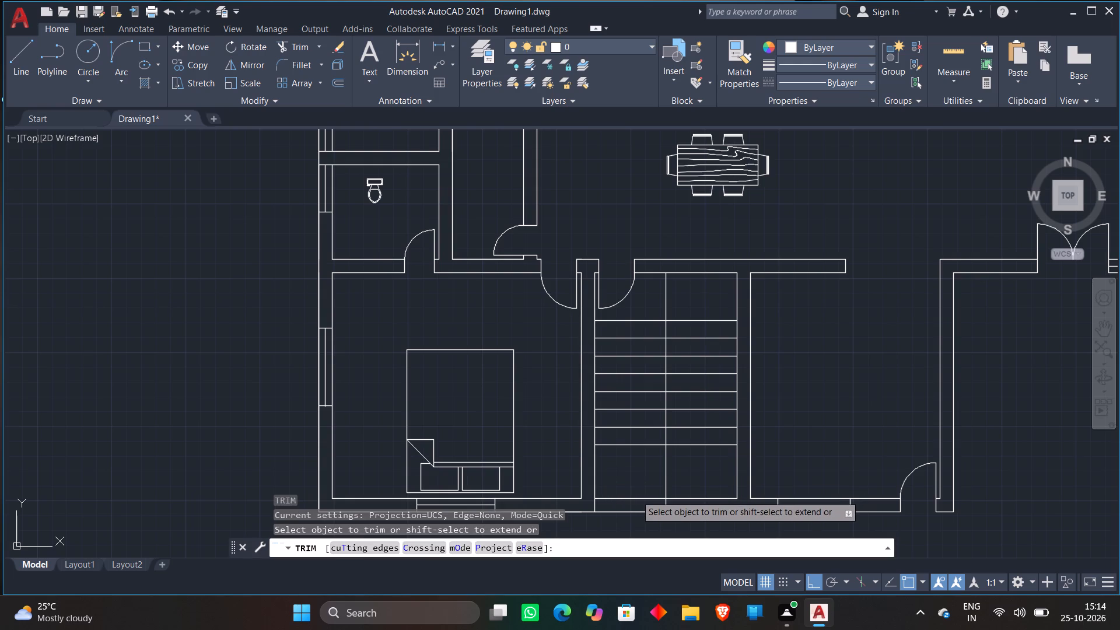
click(635, 497)
key(Escape)
Draw a long horizontal line westward from the upper bedroom's northwest outer corner as the north boundary line.
scroll(656, 450, down, 3)
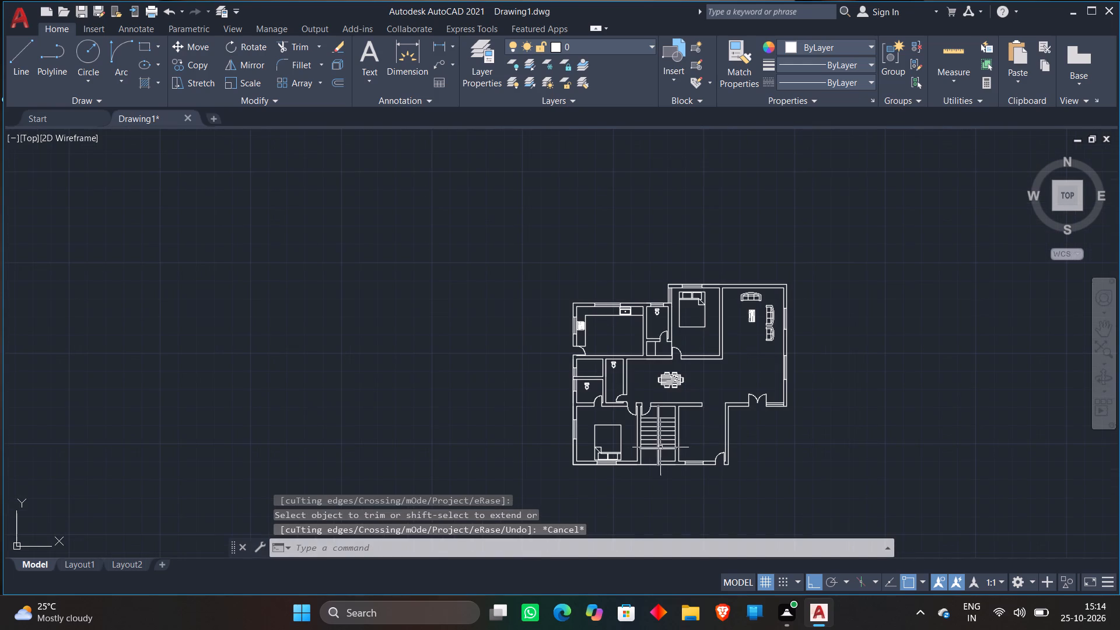
scroll(667, 377, up, 1)
scroll(643, 384, down, 1)
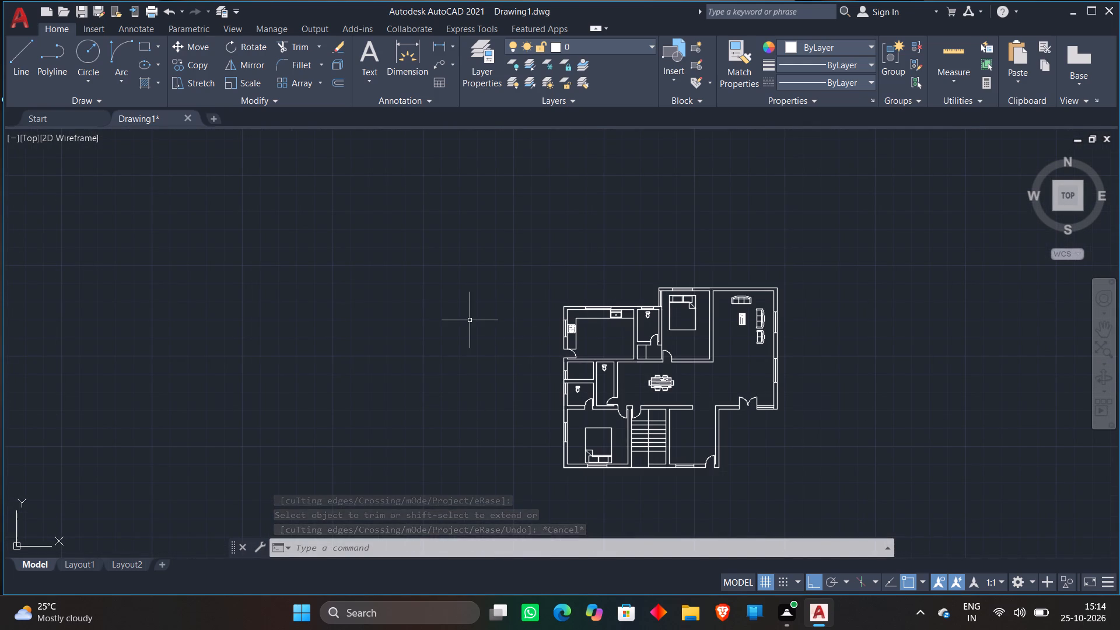
text(L)
key(space)
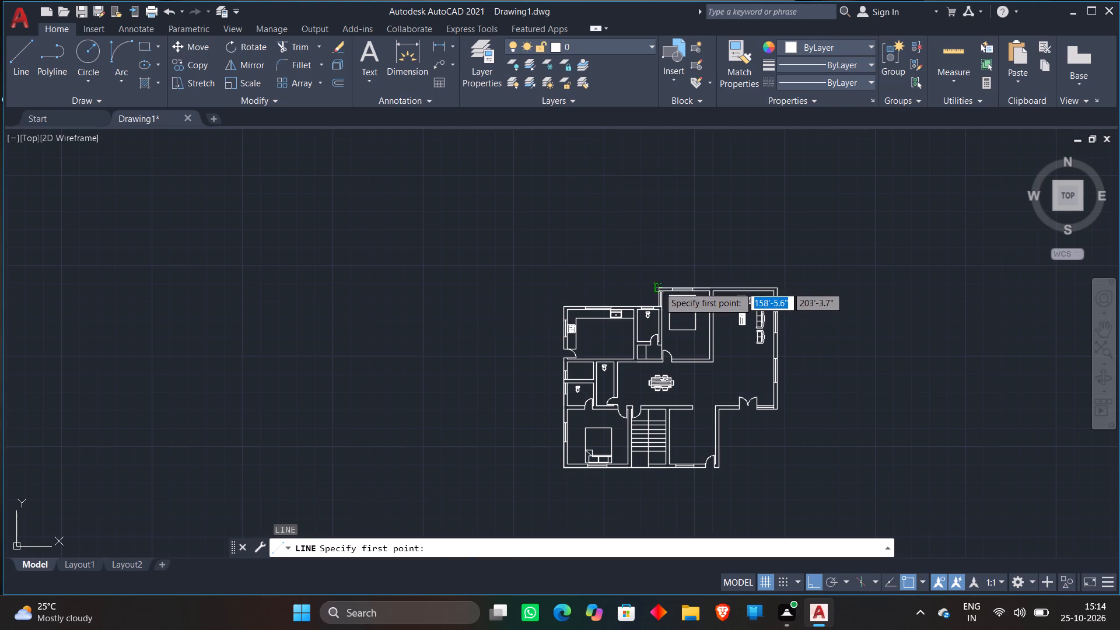
click(659, 286)
click(405, 284)
key(Escape)
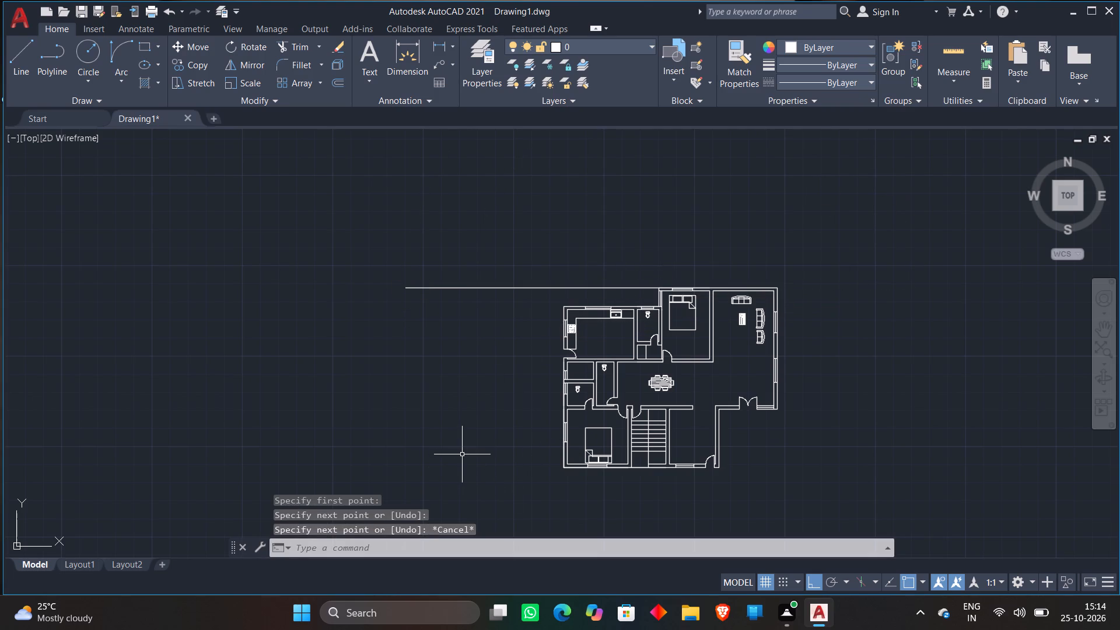
Offset the kitchen's outer west wall line 5' outward to the west.
key(o)
key(Return)
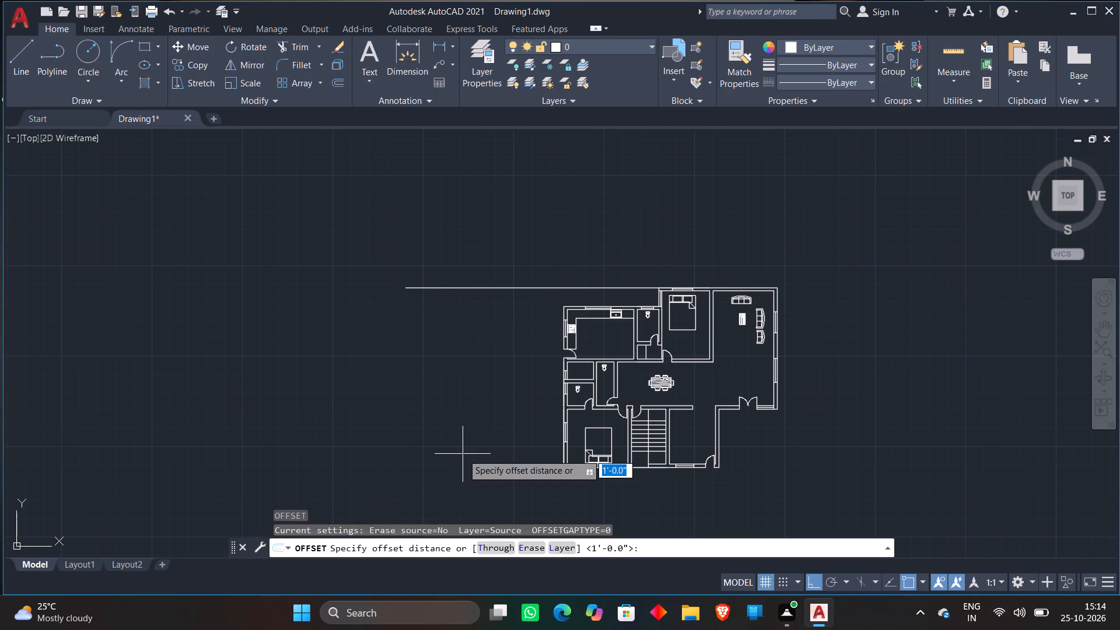
key(5)
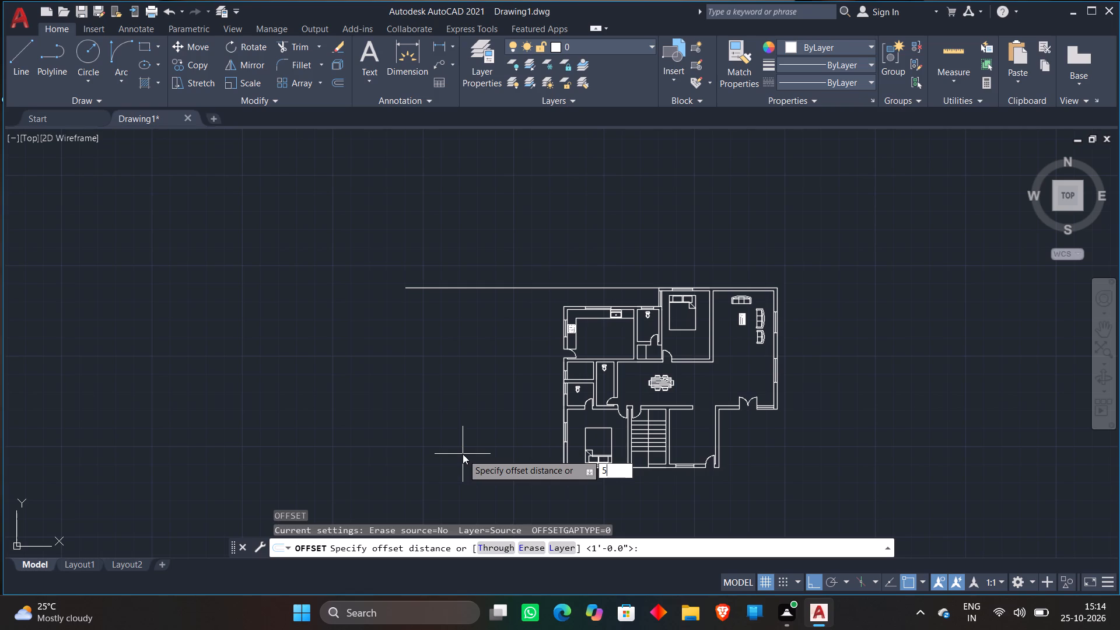
key(apostrophe)
key(Return)
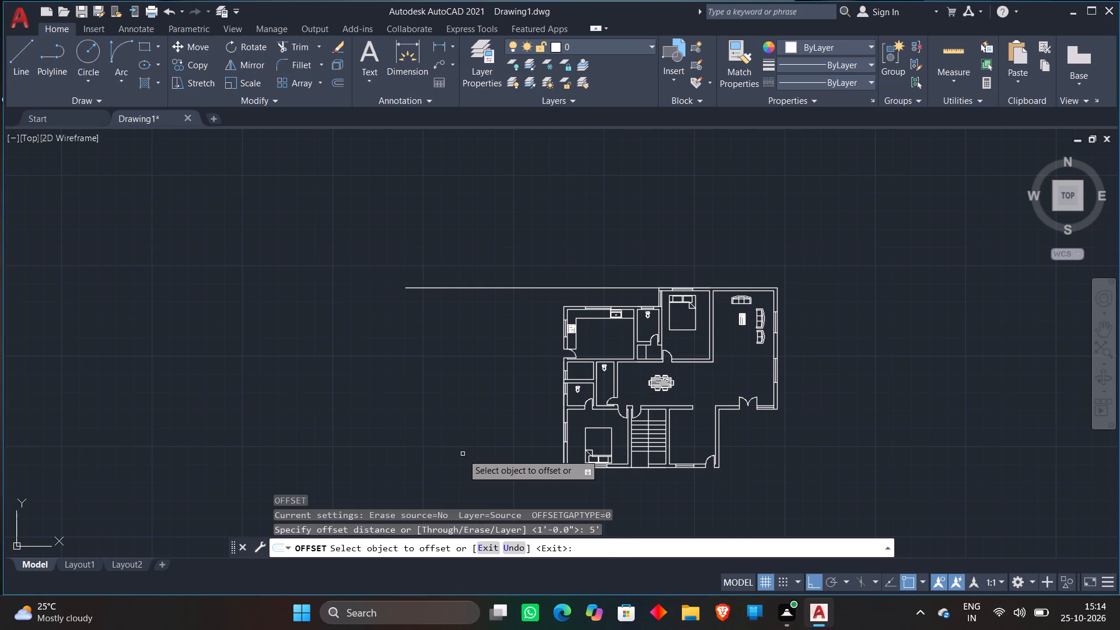
scroll(577, 323, up, 3)
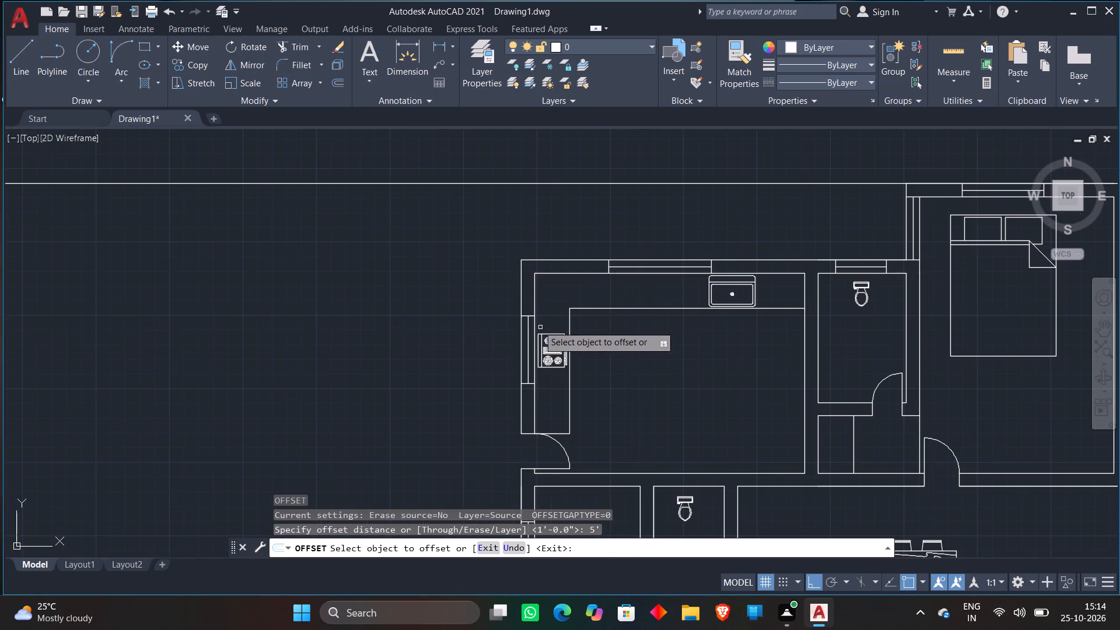
click(521, 274)
click(392, 274)
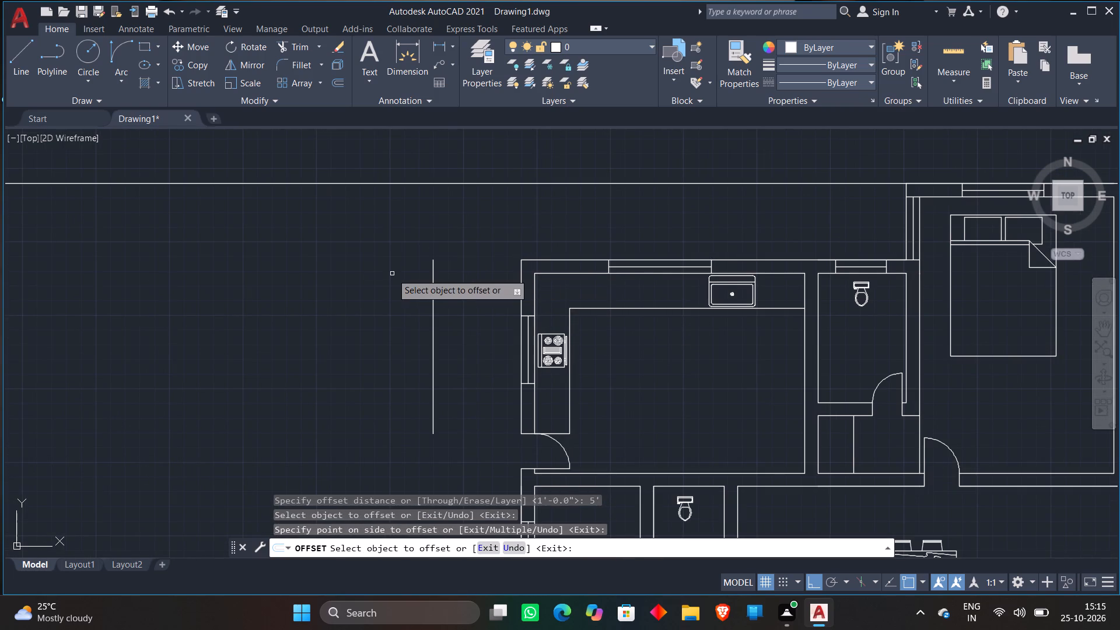
key(Escape)
Offset the house's outer south wall line 5' outward to the south.
scroll(419, 274, down, 4)
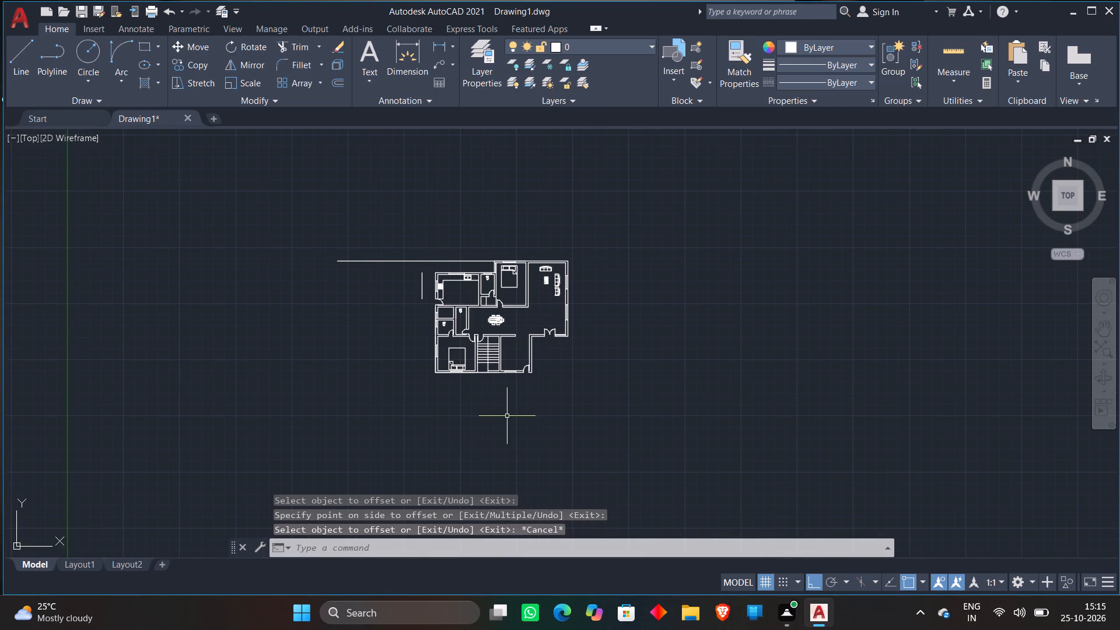
key(o)
key(space)
key(space)
scroll(456, 388, up, 2)
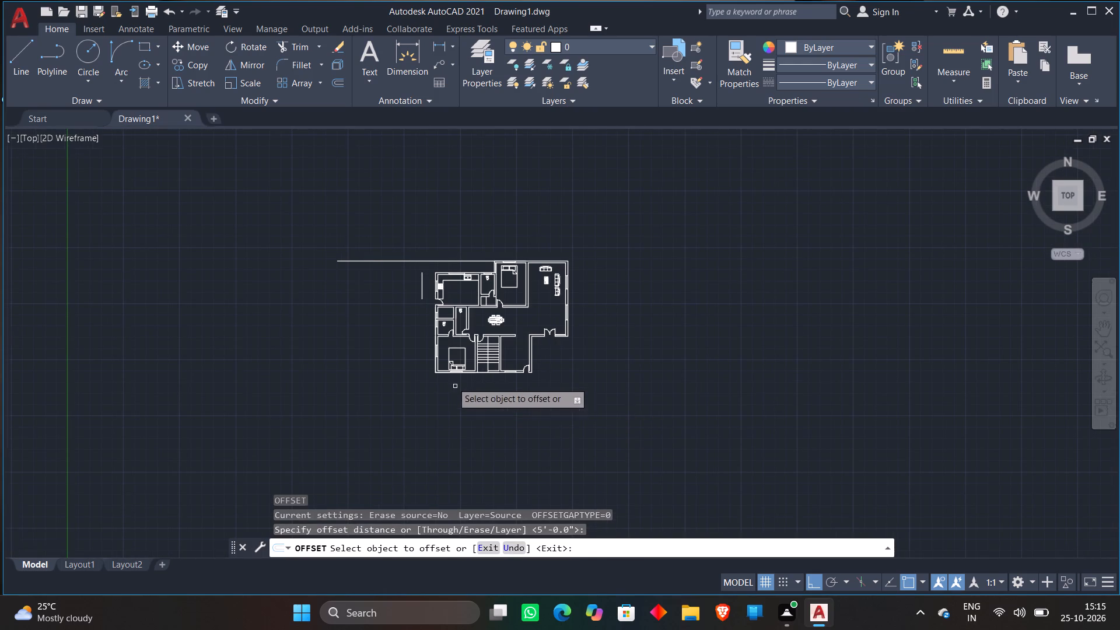
scroll(452, 381, up, 1)
click(395, 338)
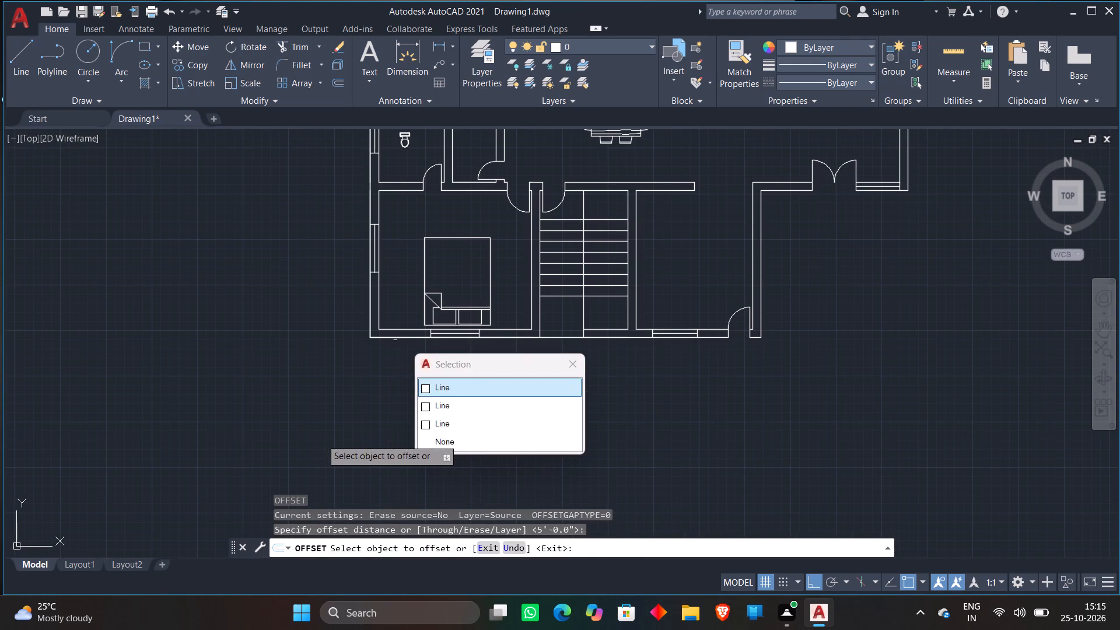
click(321, 439)
Offset the living room's outer east wall line 5' outward to the east.
scroll(634, 413, down, 2)
scroll(755, 216, up, 1)
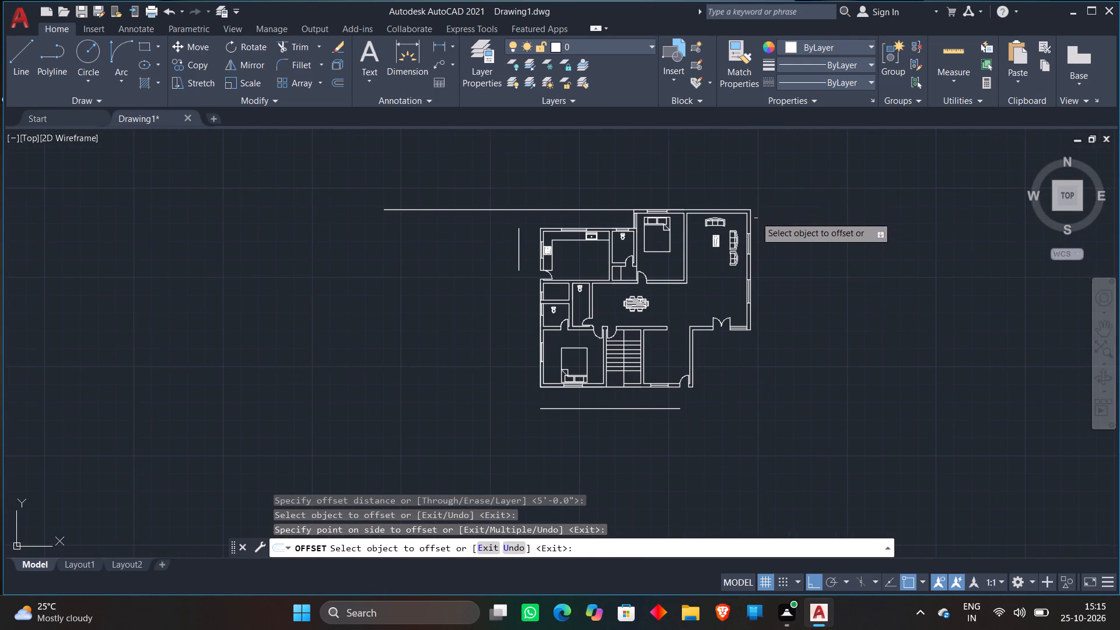
scroll(755, 216, up, 1)
click(738, 241)
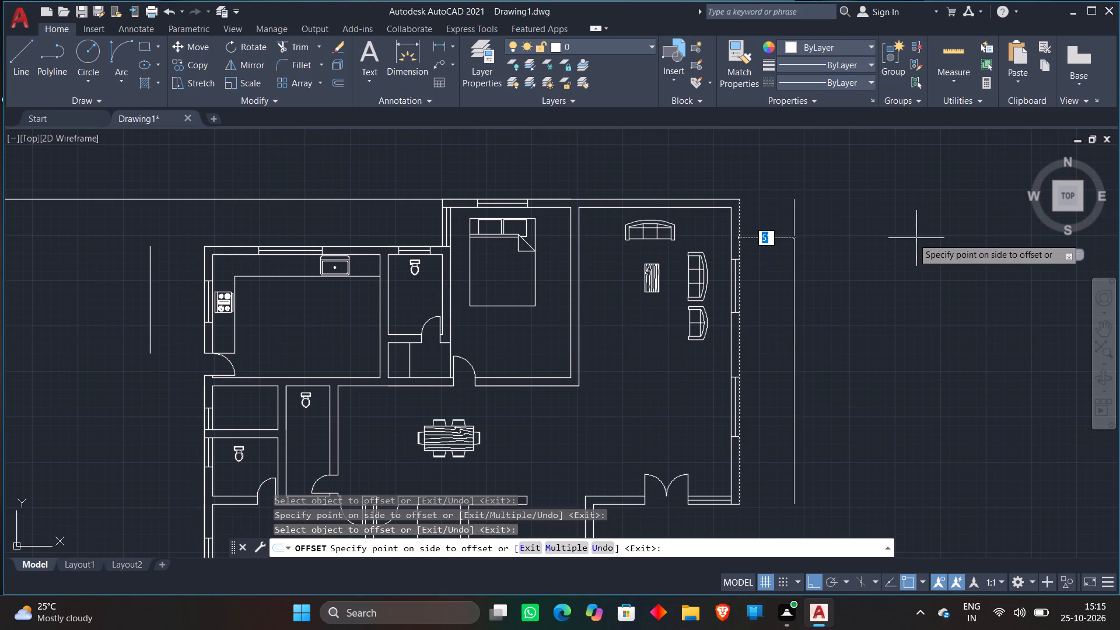
click(917, 238)
key(Escape)
Extend the north outer wall line eastward to the 5' offset line on the east side.
key(e)
key(x)
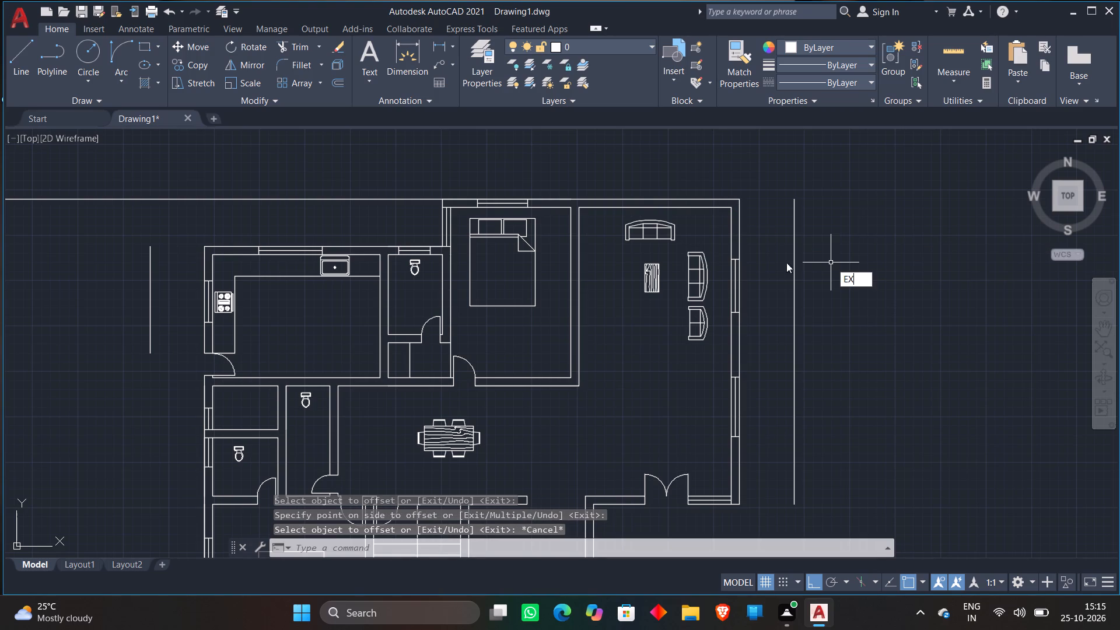
key(space)
click(733, 199)
key(Escape)
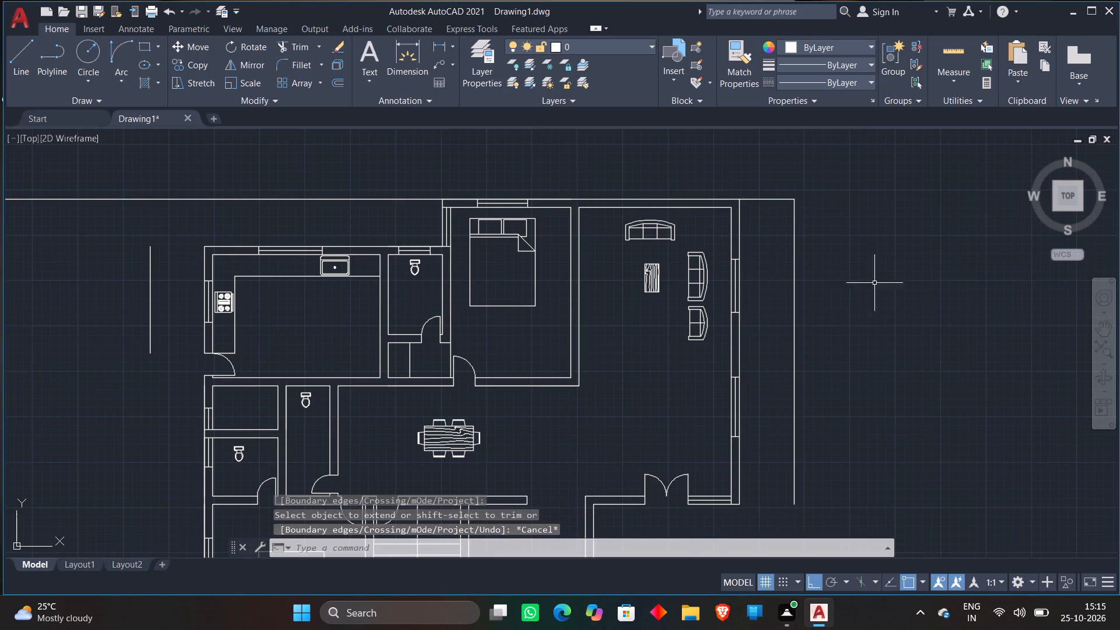
Draw an 18' vertical line southward from the lower end of the east boundary line.
scroll(878, 300, down, 2)
middle_drag(877, 316, 791, 290)
key(l)
key(space)
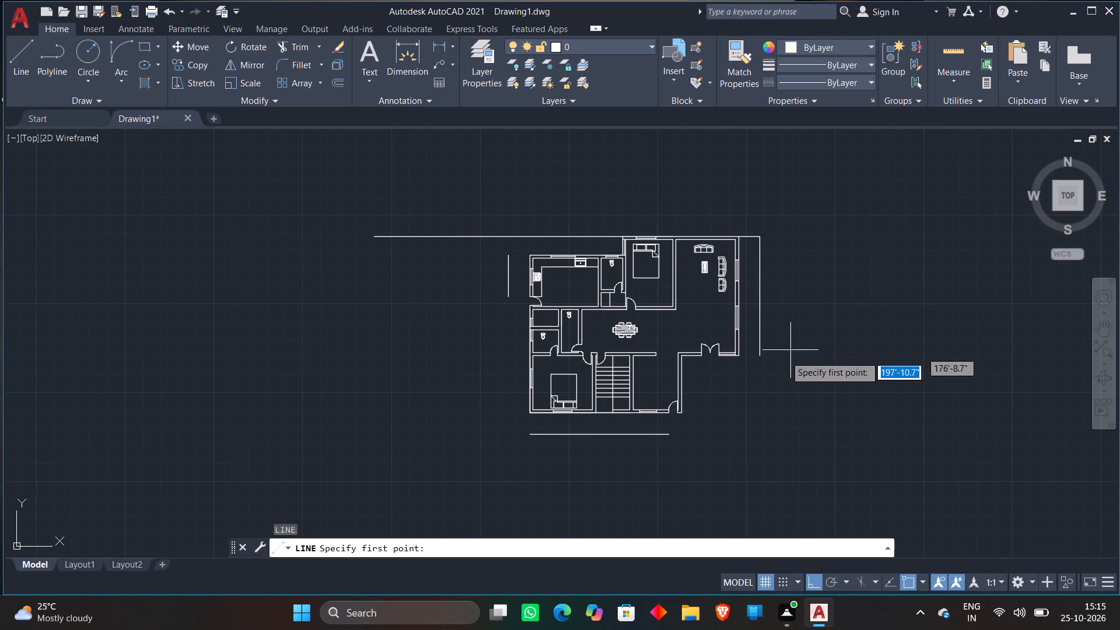
click(765, 356)
click(769, 454)
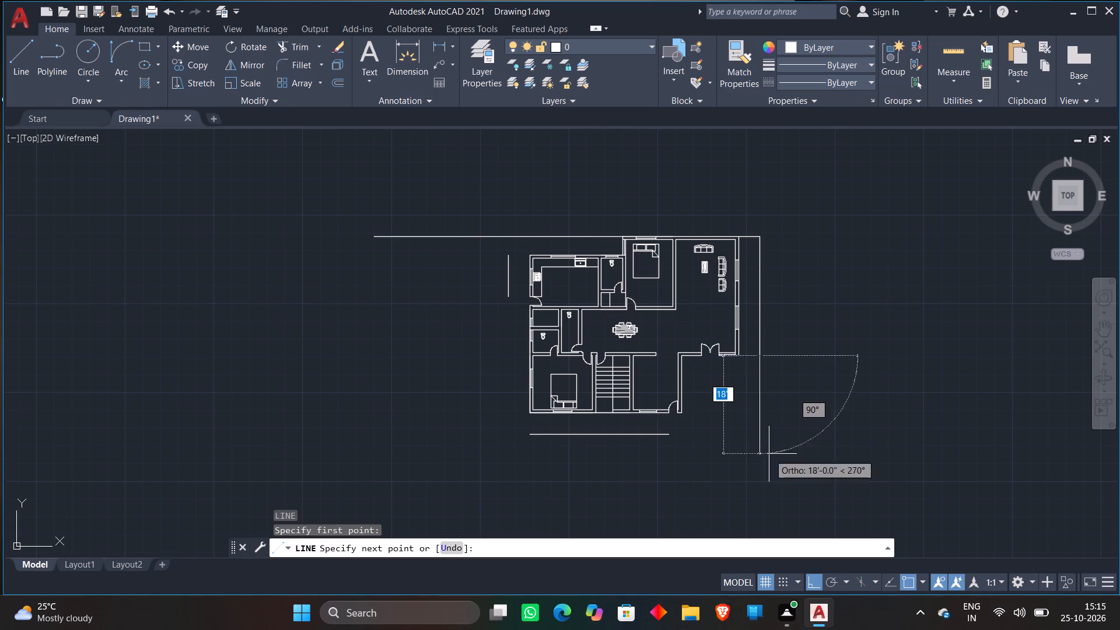
key(Escape)
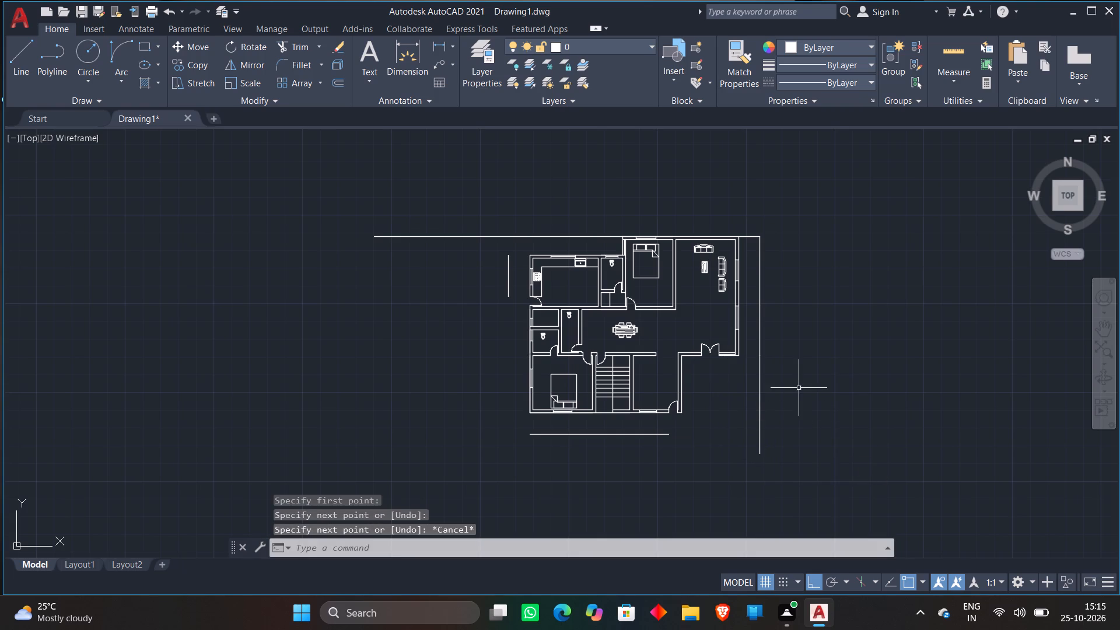
Draw a horizontal line westward from the west end of the south boundary line.
key(l)
key(space)
click(525, 438)
click(382, 437)
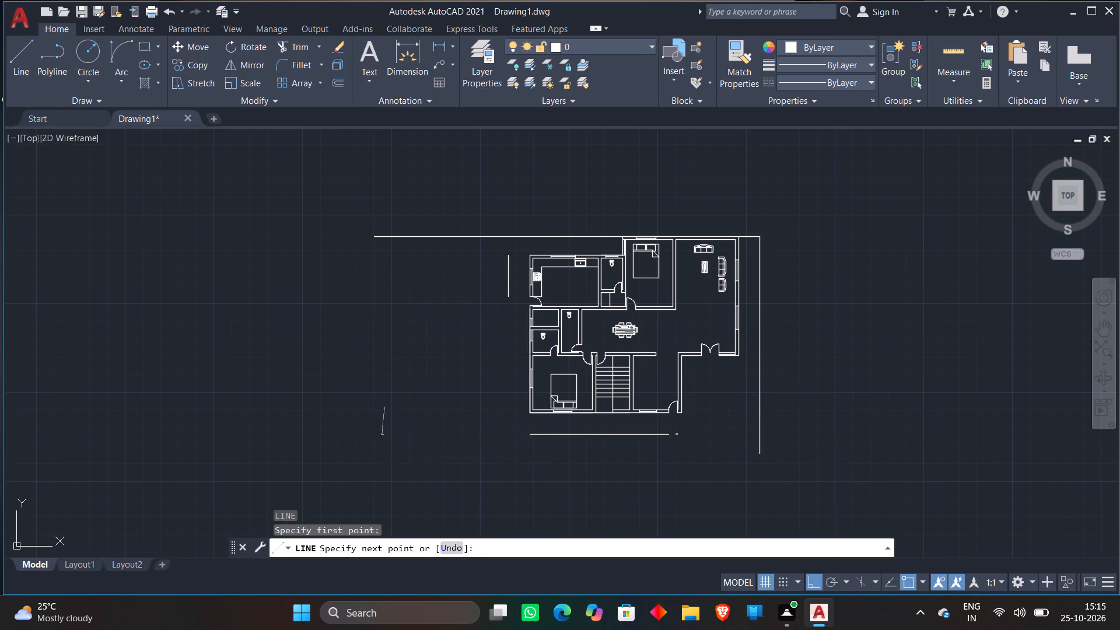
key(Escape)
Extend the west boundary line to the north and south lines, and the south line eastward to the east boundary.
text(EX)
key(space)
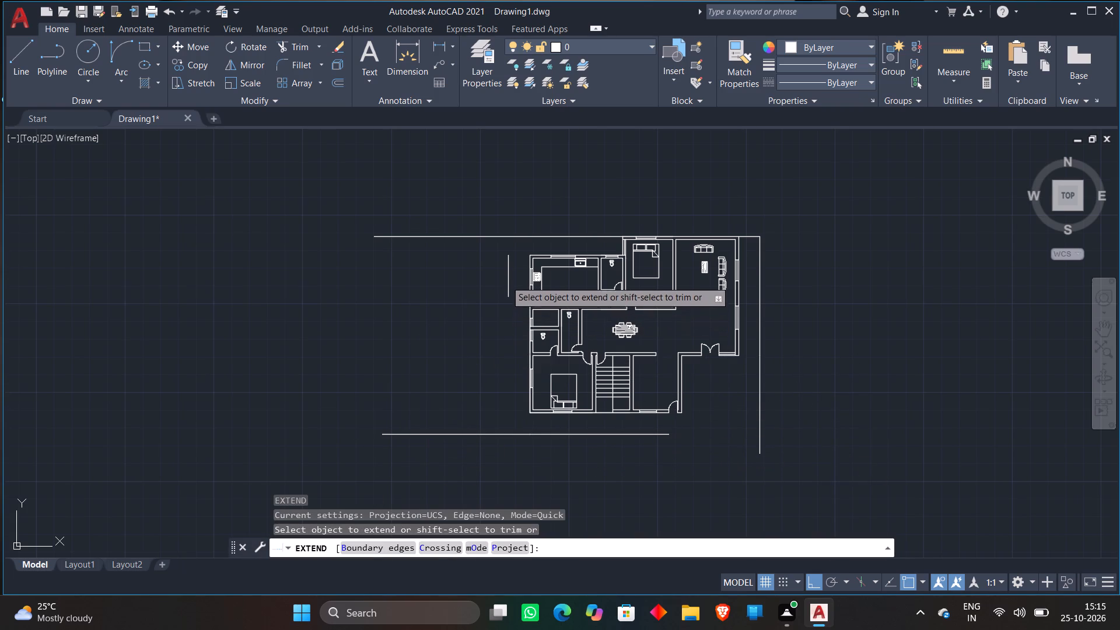
click(506, 272)
click(508, 281)
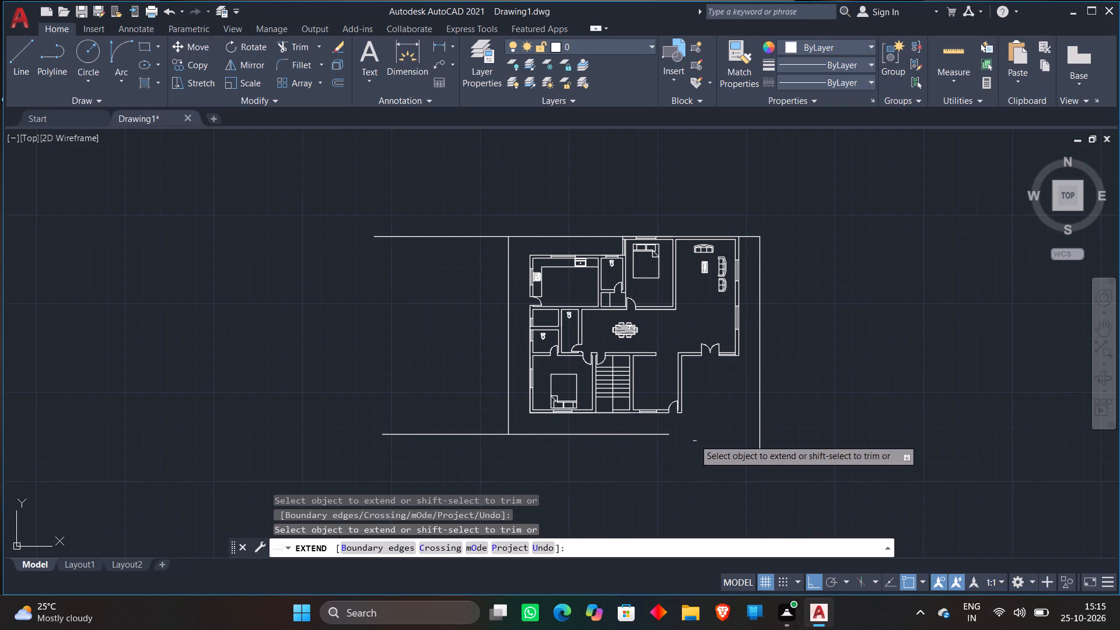
click(661, 435)
key(Escape)
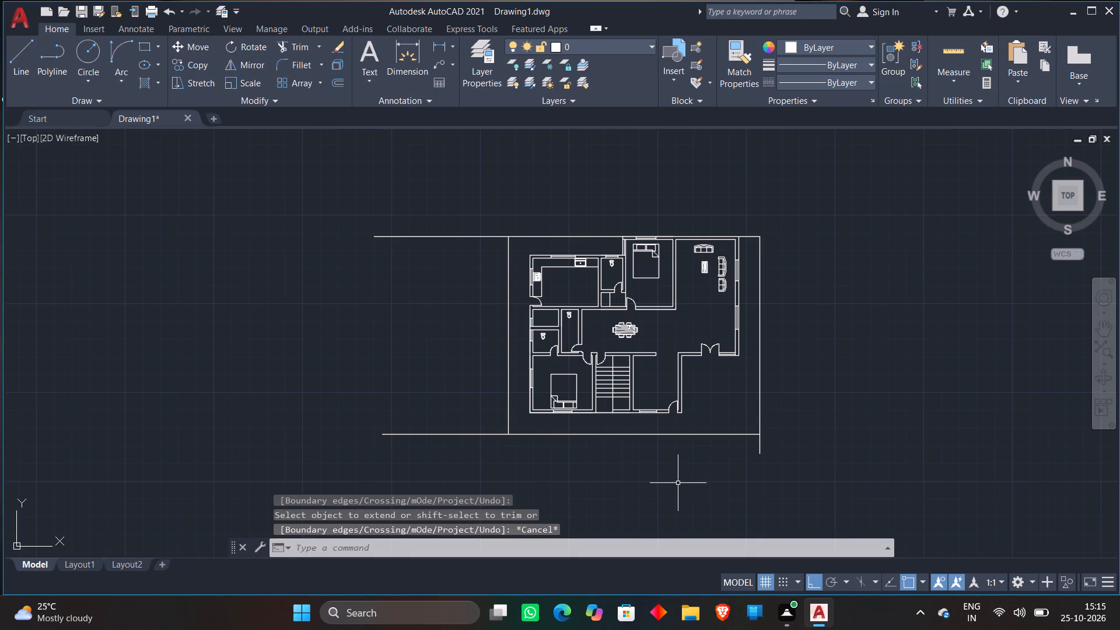
Trim the boundary overhangs below the southeast corner and west of the northwest and southwest corners.
text(TR)
key(space)
click(754, 449)
click(763, 443)
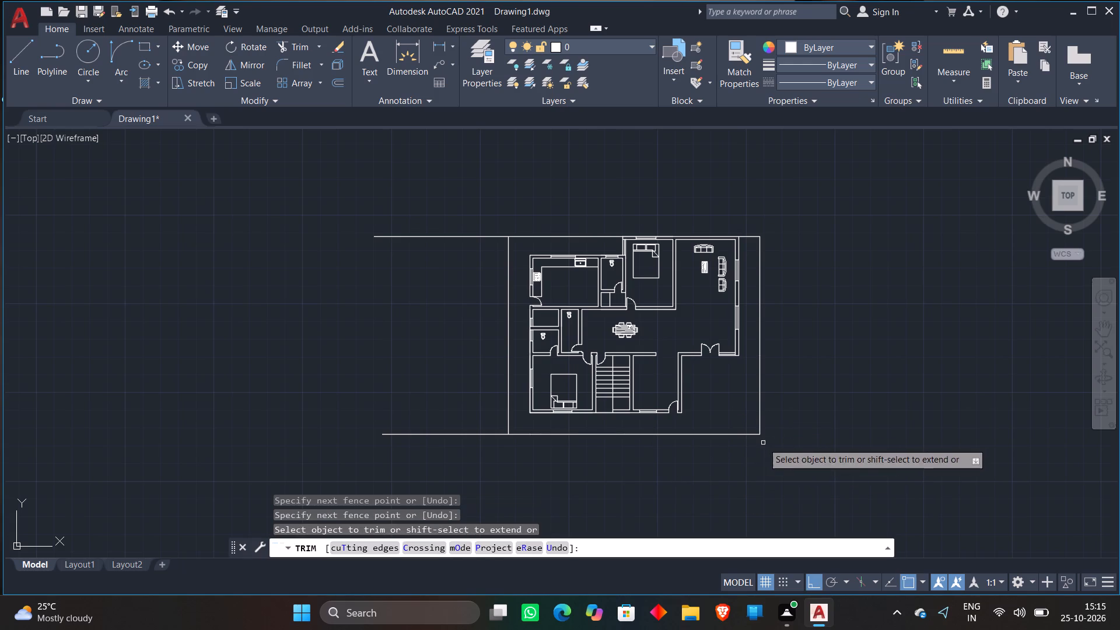
click(427, 219)
click(404, 291)
click(450, 394)
click(464, 487)
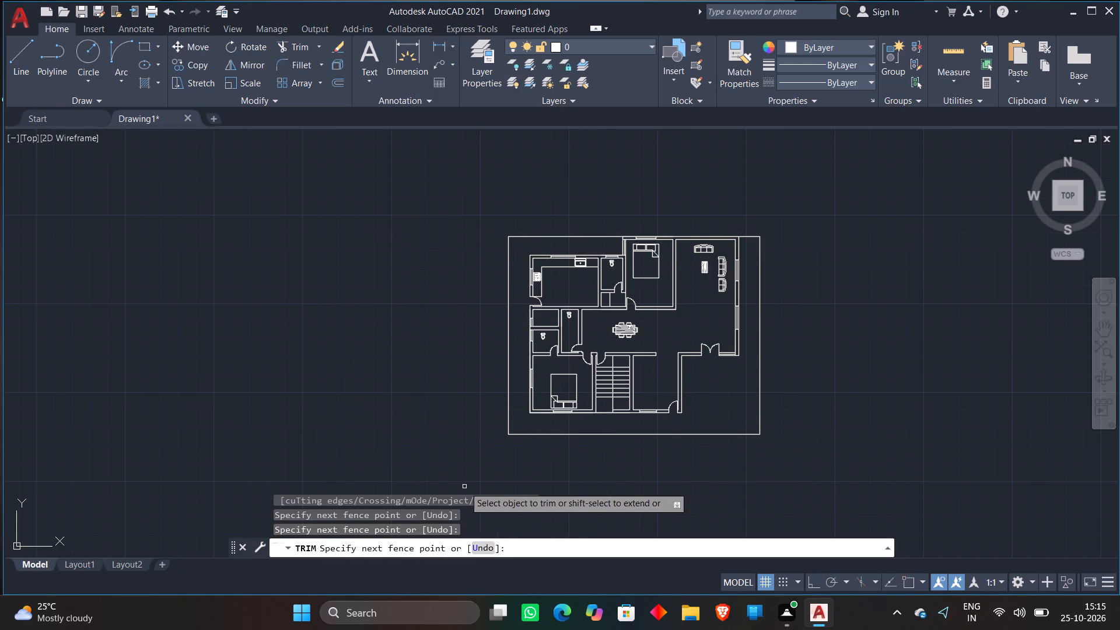
key(Escape)
Start single-line text west of the plan with height 1 and rotation 0, entering KITCHEN and 15'4"X11'4" on separate lines.
scroll(450, 306, down, 2)
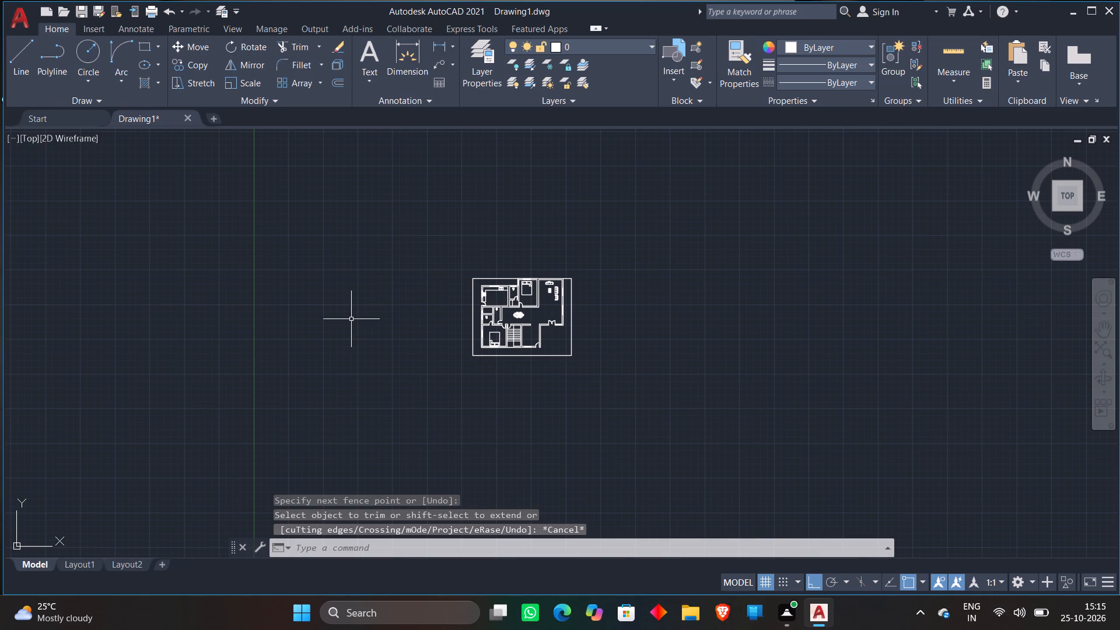
text(TEXT)
key(Return)
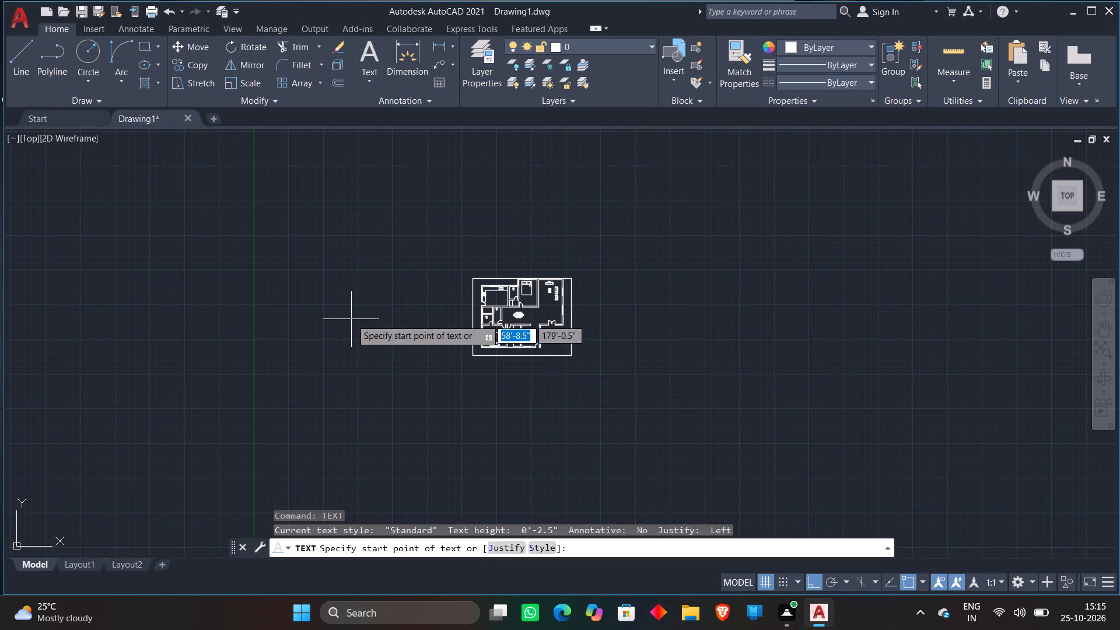
click(384, 291)
key(1)
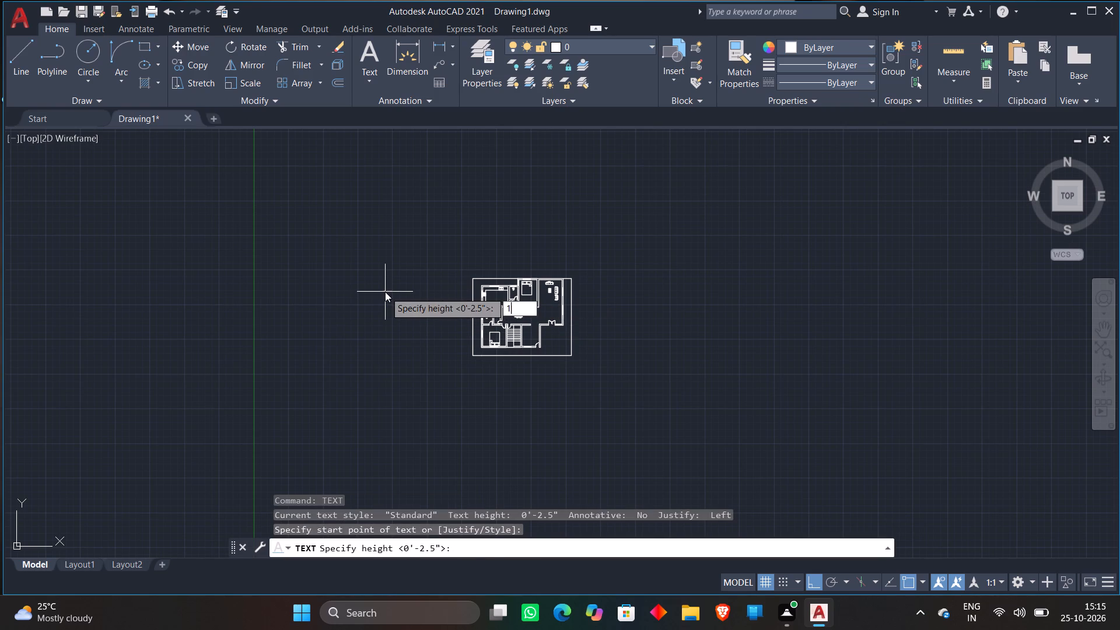
key(Return)
key(0)
key(Return)
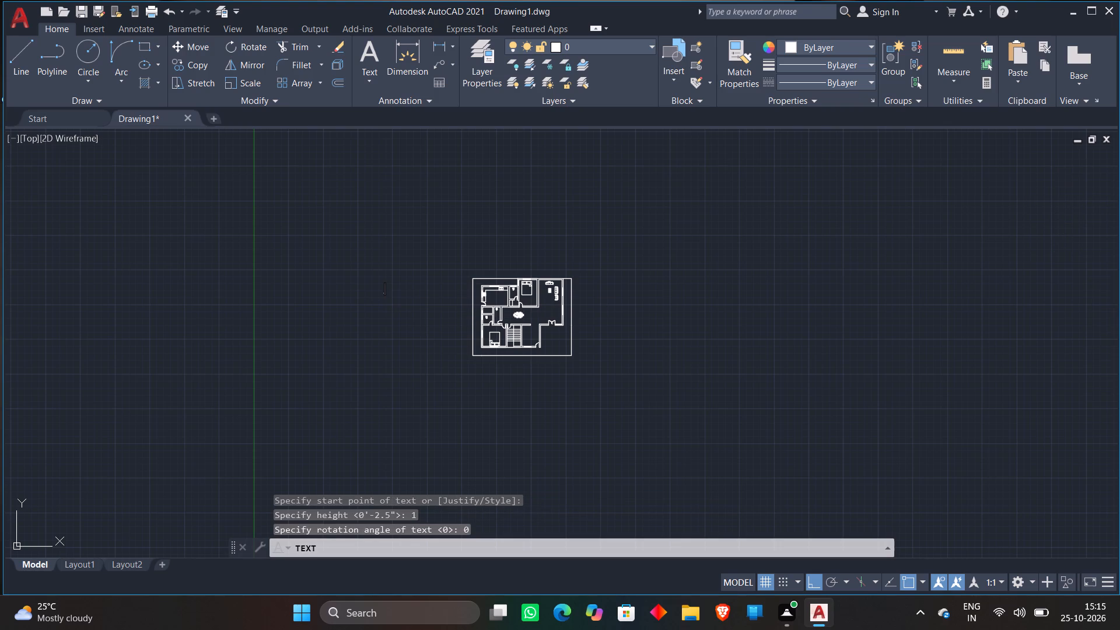
text(KITC)
text(HEN)
key(Return)
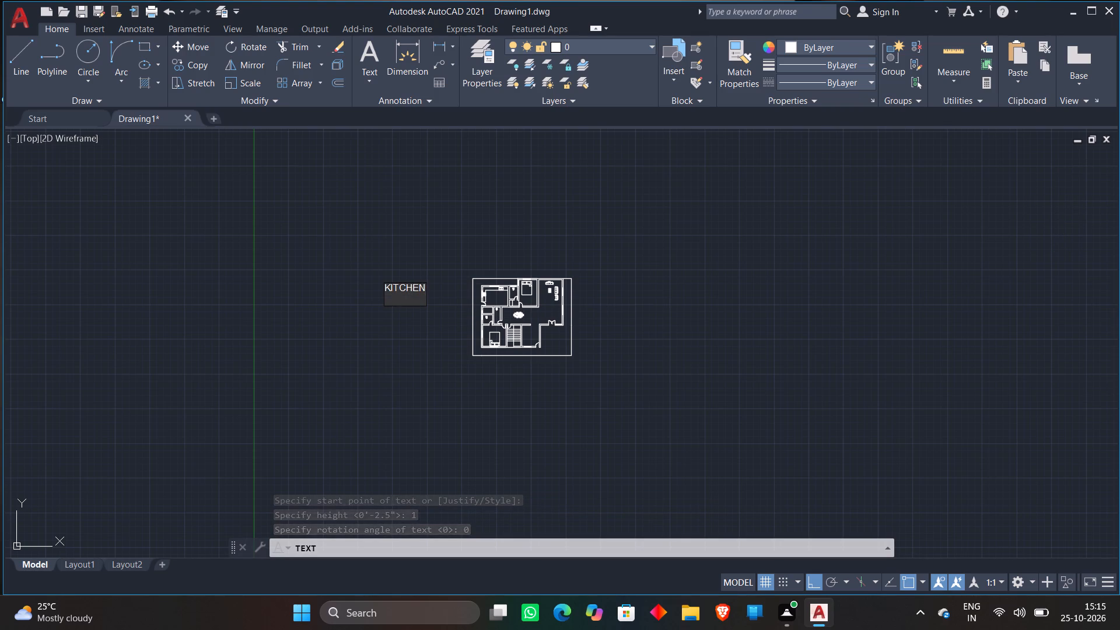
text(15'4)
key(shift+quotedbl)
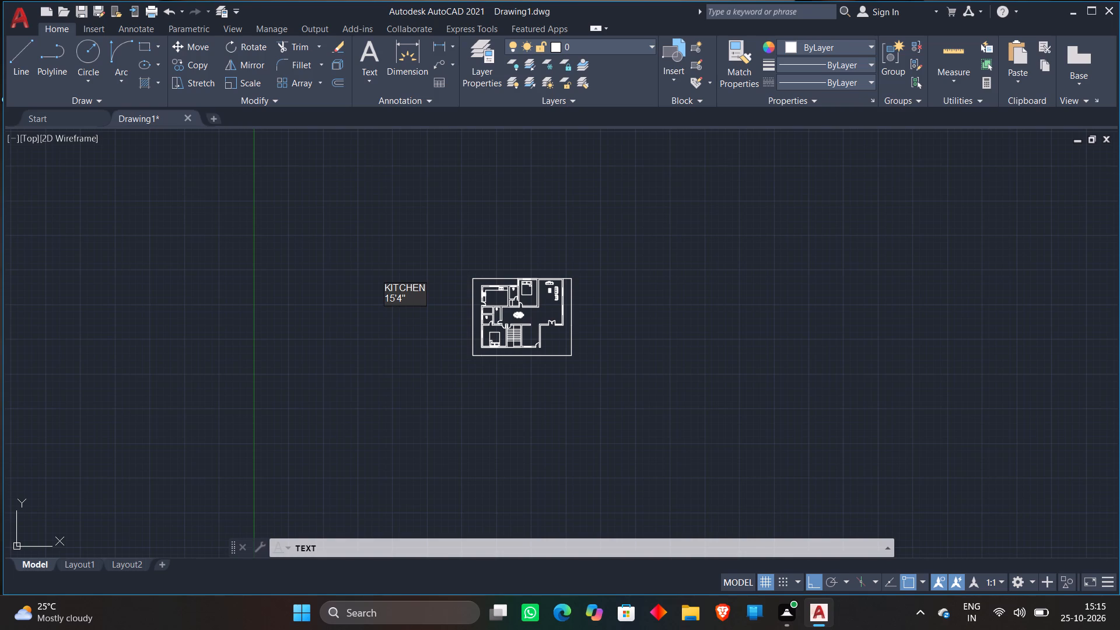
key(x)
text(11'4")
key(Return)
Add the text lines TOILET and 5'X7'4" below the kitchen label.
text(TOILE)
key(t)
key(Return)
key(5)
key(apostrophe)
key(x)
key(7)
text('4")
key(Return)
Add the text lines WASH and 4'X6' below the toilet label.
text(WASH)
key(Return)
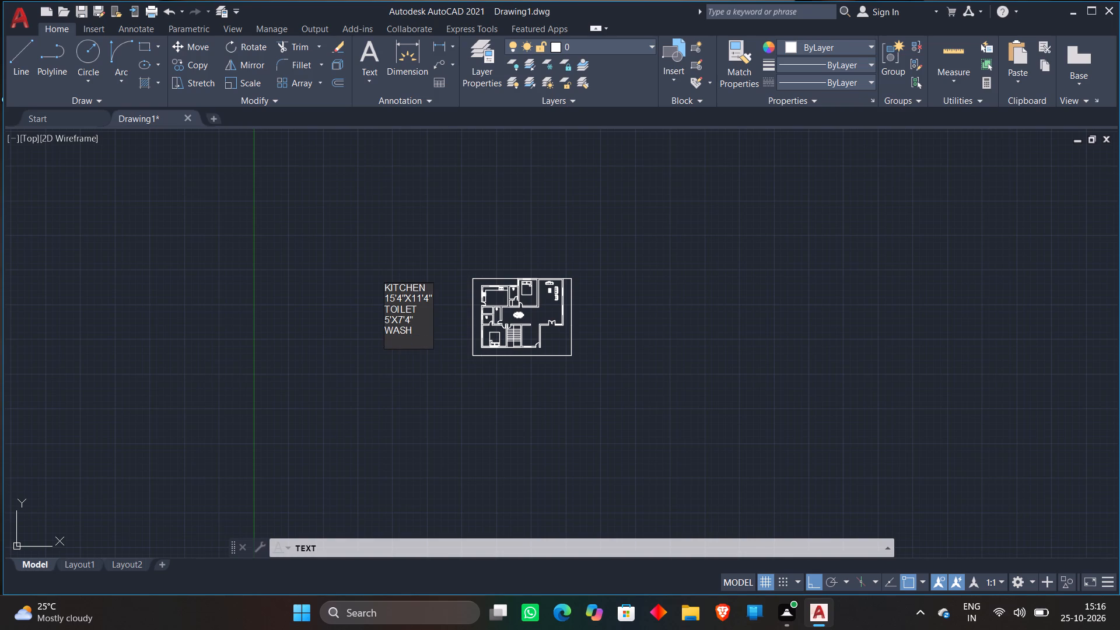
text(4'X6')
key(Return)
Add a second toilet label below the wash label, with the lines TOILET and 6'X5'4".
key(t)
text(OI)
text(LET)
key(Return)
text(6'X)
text(5'4")
key(Return)
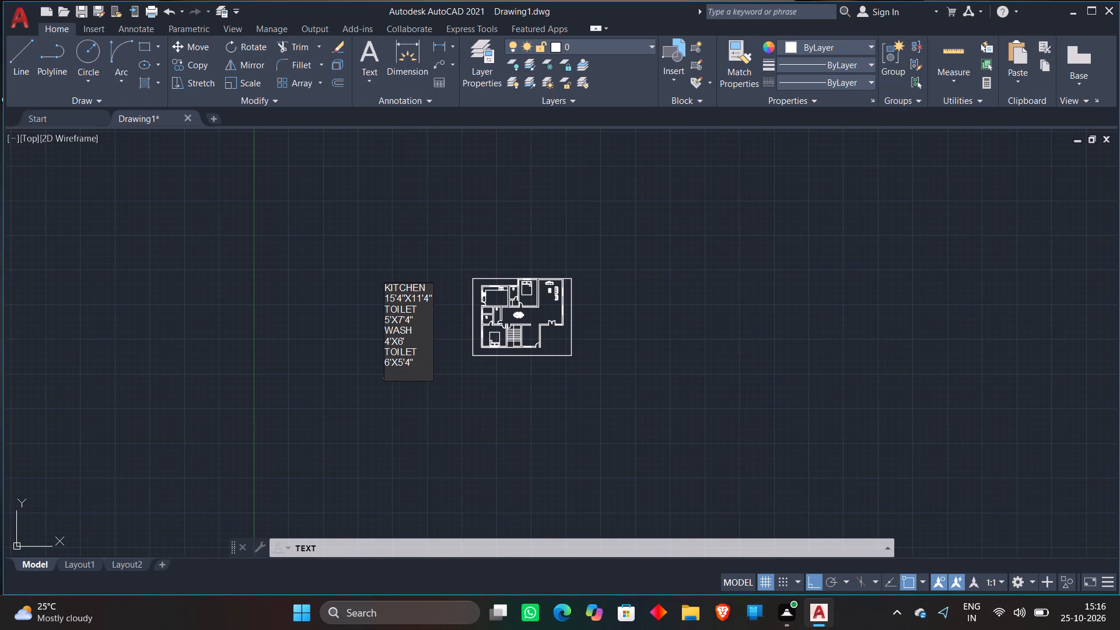
Add the text lines BEDROOM and 14'X12'8" below the second toilet label.
text(BEDROONM)
key(BackSpace)
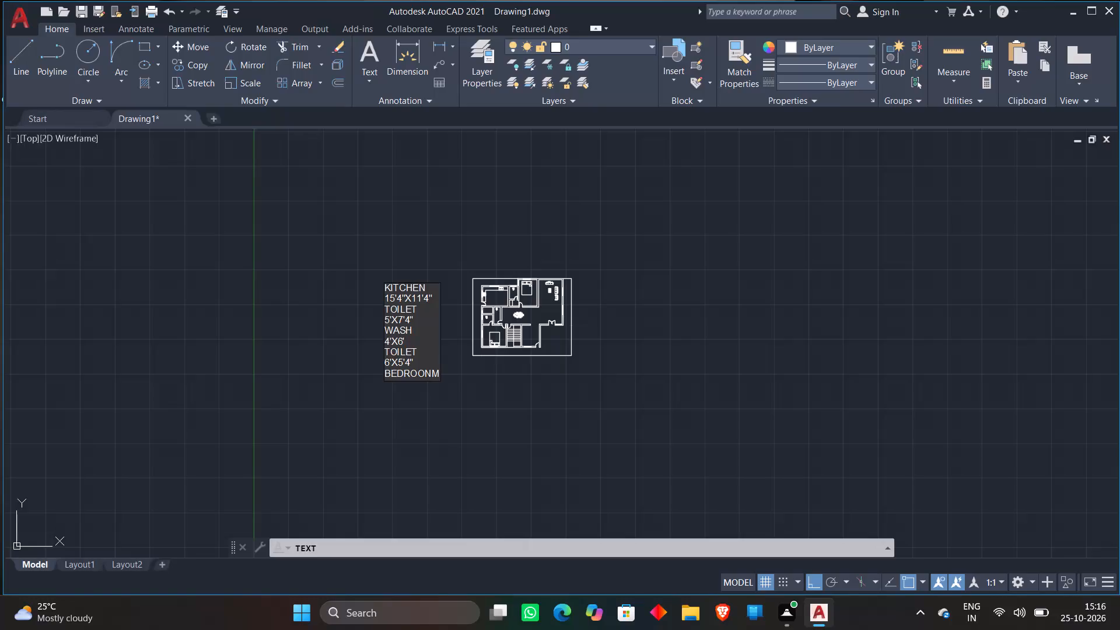
key(BackSpace)
key(m)
key(Return)
text(14'X)
text(12'8")
key(Return)
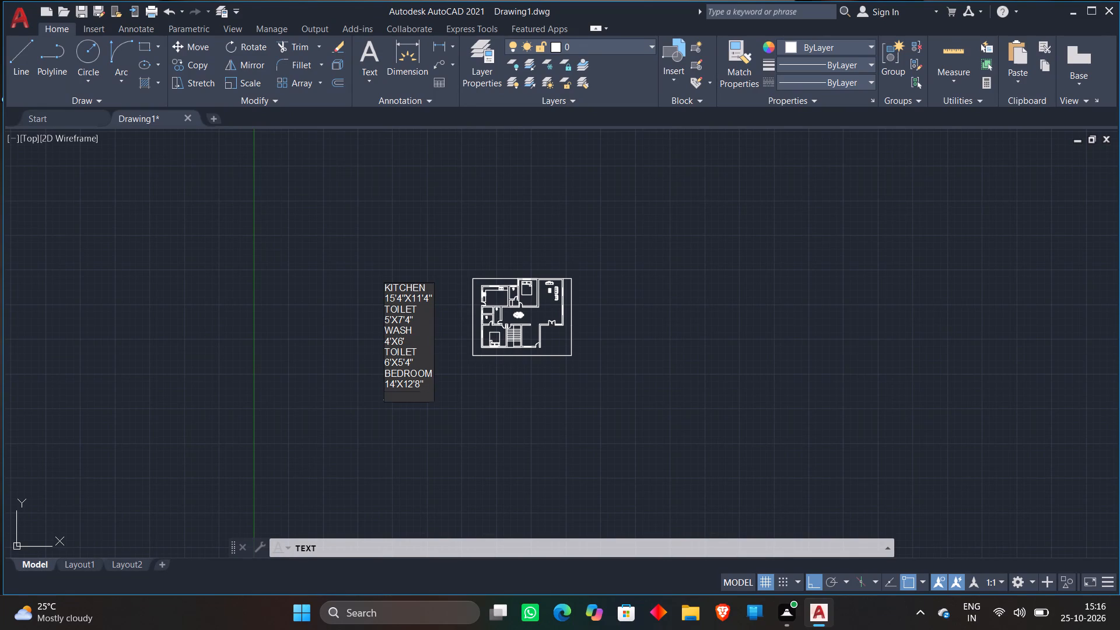
Add the text lines DINING and 20'X10' below the bedroom label.
text(DINING)
key(Return)
text(20'X)
text(10)
key(apostrophe)
key(Return)
Add a second bedroom label below the dining label, with the lines BEDROOM and 11'X15'8".
text(BEDROOM)
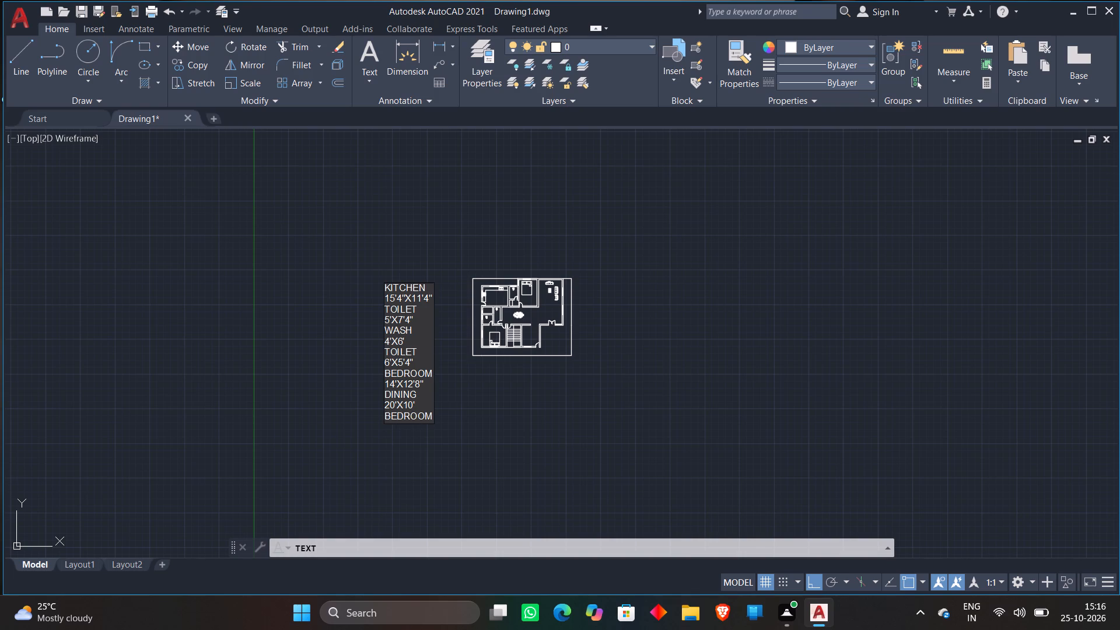
key(Return)
text(11'X15'8")
key(Return)
Add a drawing room label below the second bedroom label, with the lines DRAWING and 10'8"X12'8".
text(DRA)
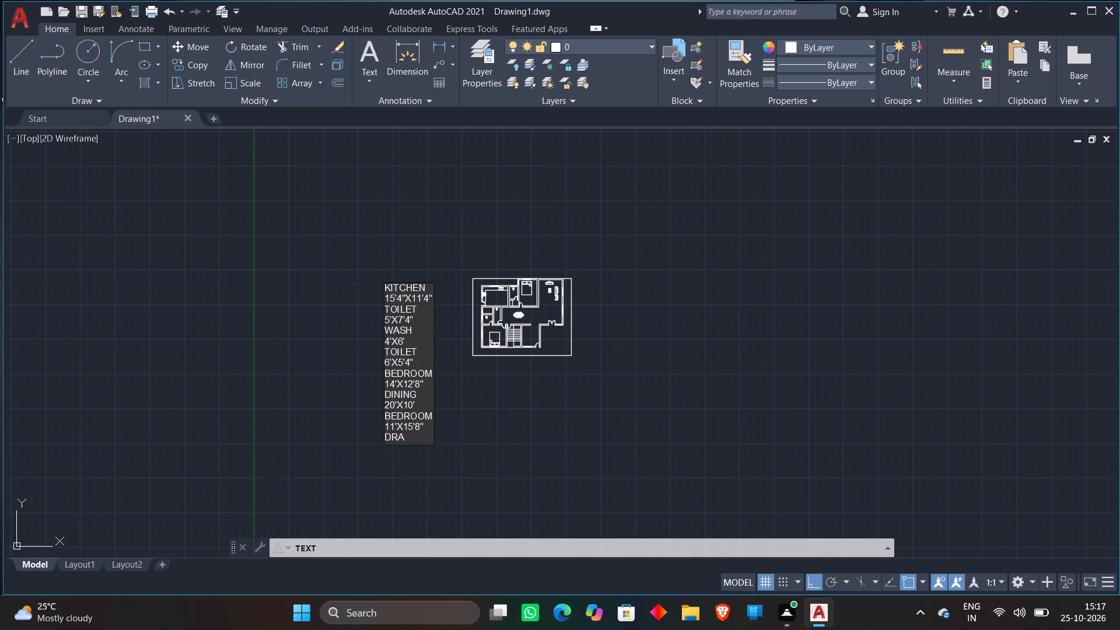
text(WING)
key(Return)
text(10'8")
text(X12)
text('8")
key(Return)
Add a living room label below the drawing room label, with the lines LIVING and 14'X26'8".
text(LIVING)
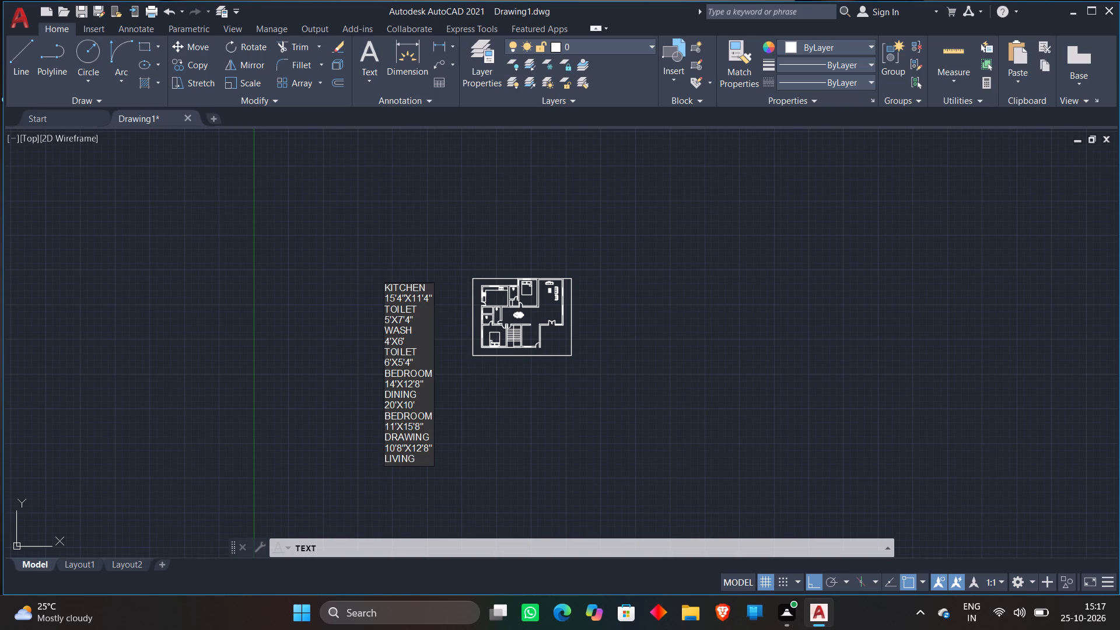
key(Return)
text(14'X)
text(26'8")
key(Return)
Add the door, window and ventilator tags MD, D, D1, D2, W and V as separate lines below the living label.
text(MD)
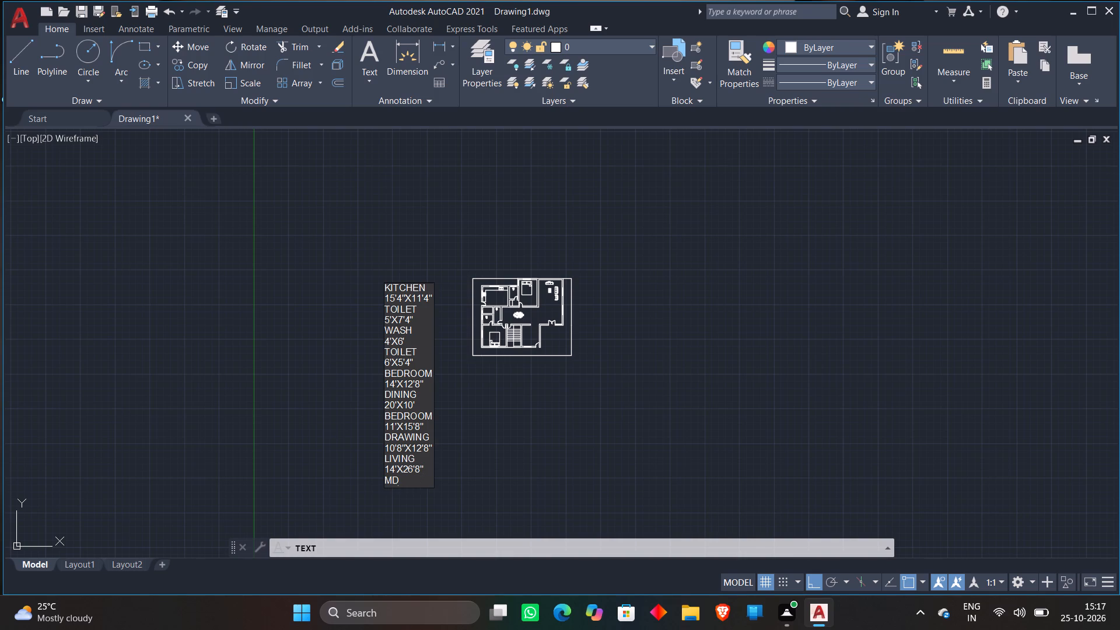
key(Return)
key(d)
key(Return)
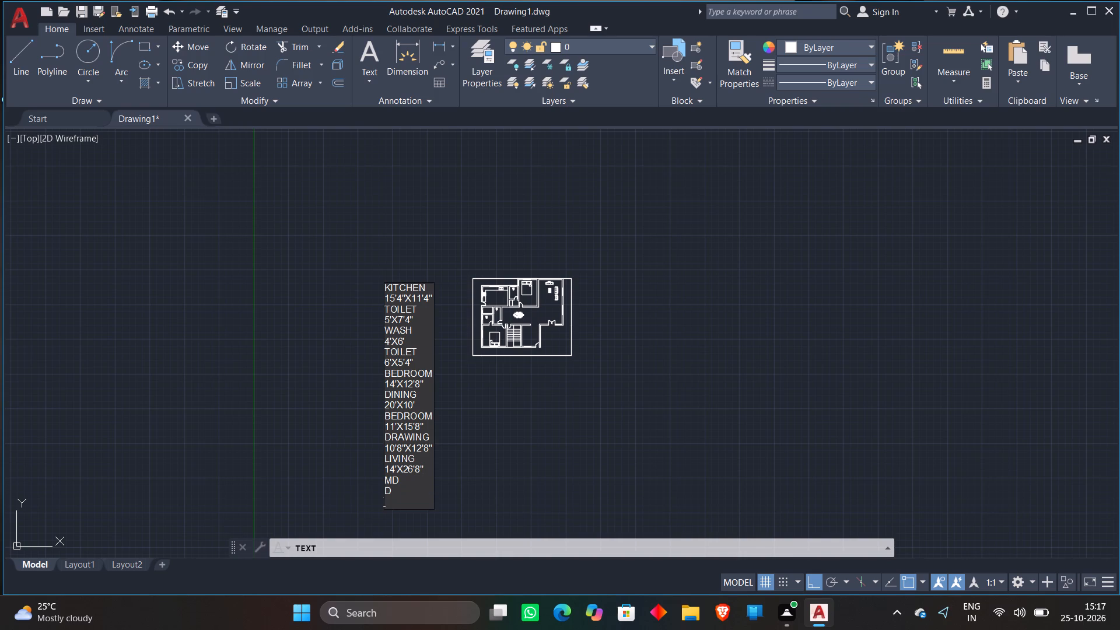
text(D1)
key(Return)
text(D2)
key(Return)
key(w)
key(Return)
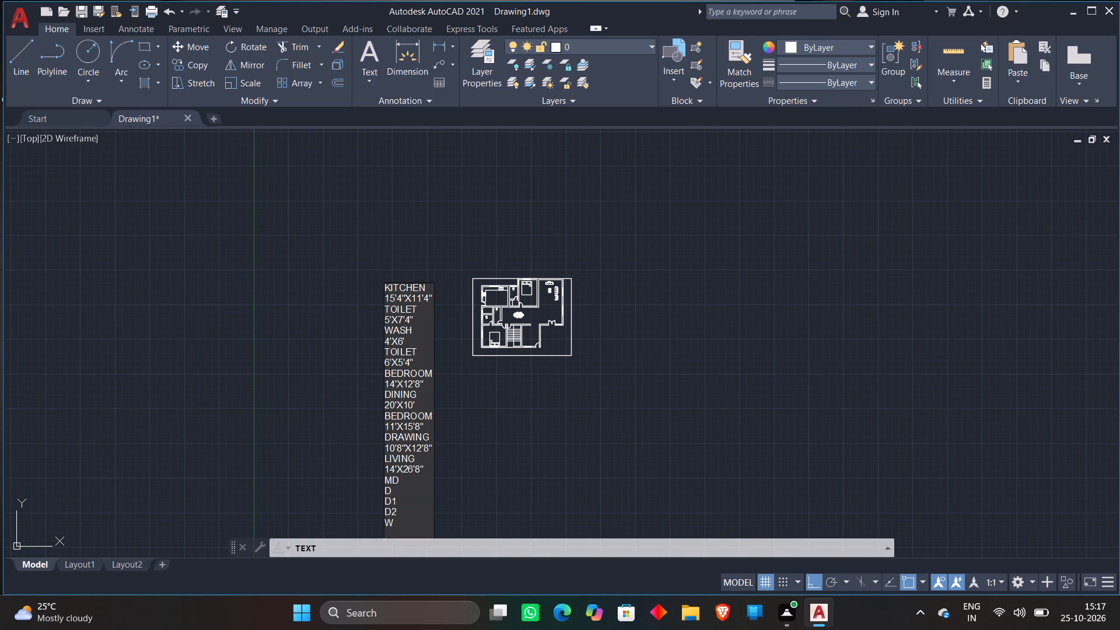
key(v)
key(Return)
Add the text lines PORCH, 17'4"X22'8" and LAWN below the V tag and finish the text column.
text(PO)
text(RCH)
key(Return)
text(17'4"X)
text(22'8")
key(Return)
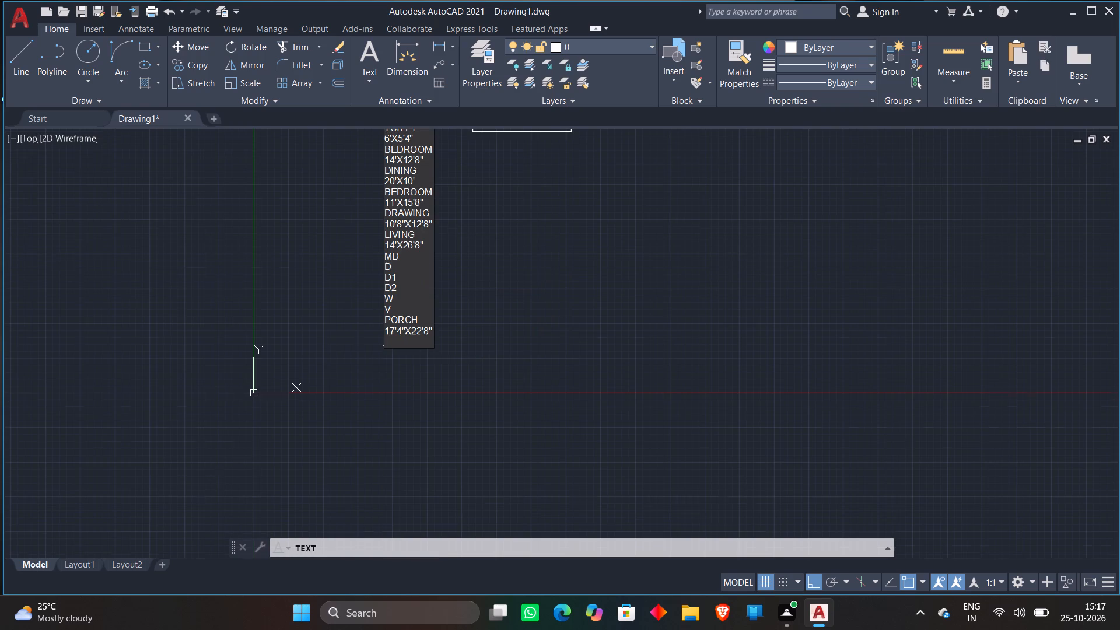
text(LAWN)
key(Return)
click(486, 241)
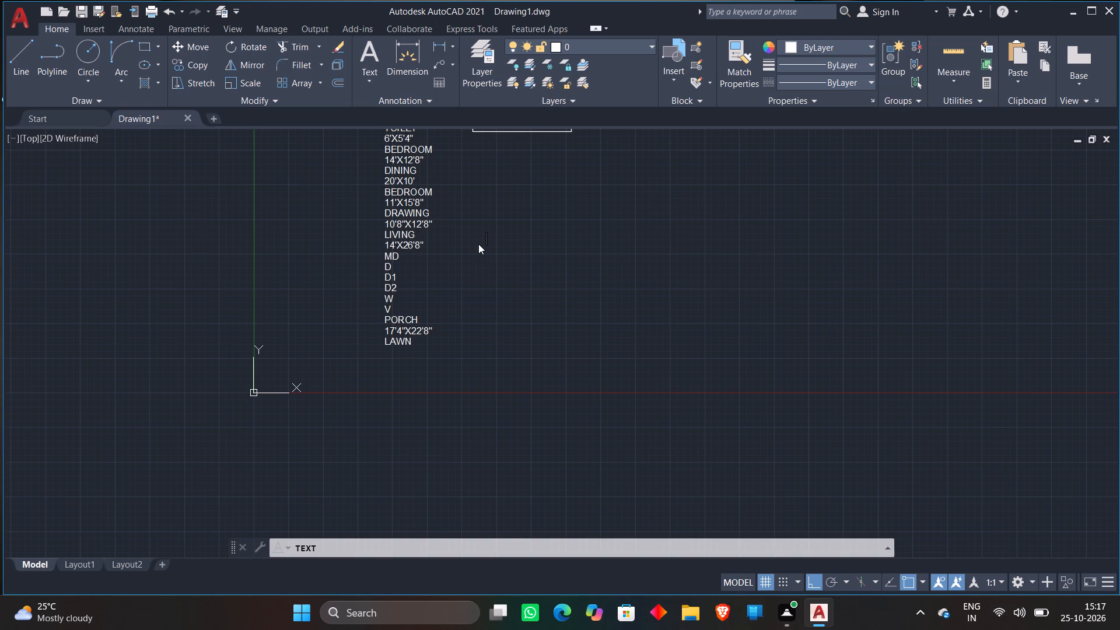
key(Return)
Scale up the whole column of label text freehand so it is readable next to the floor plan.
scroll(423, 249, down, 2)
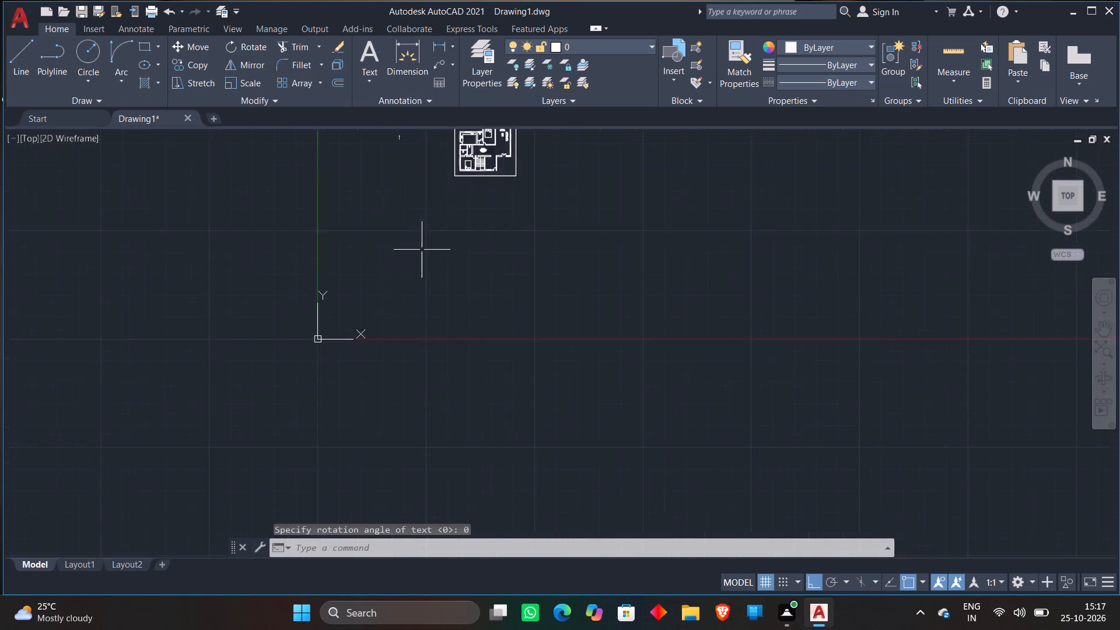
middle_drag(415, 244, 422, 281)
scroll(393, 211, up, 4)
middle_drag(453, 267, 361, 323)
scroll(453, 267, up, 1)
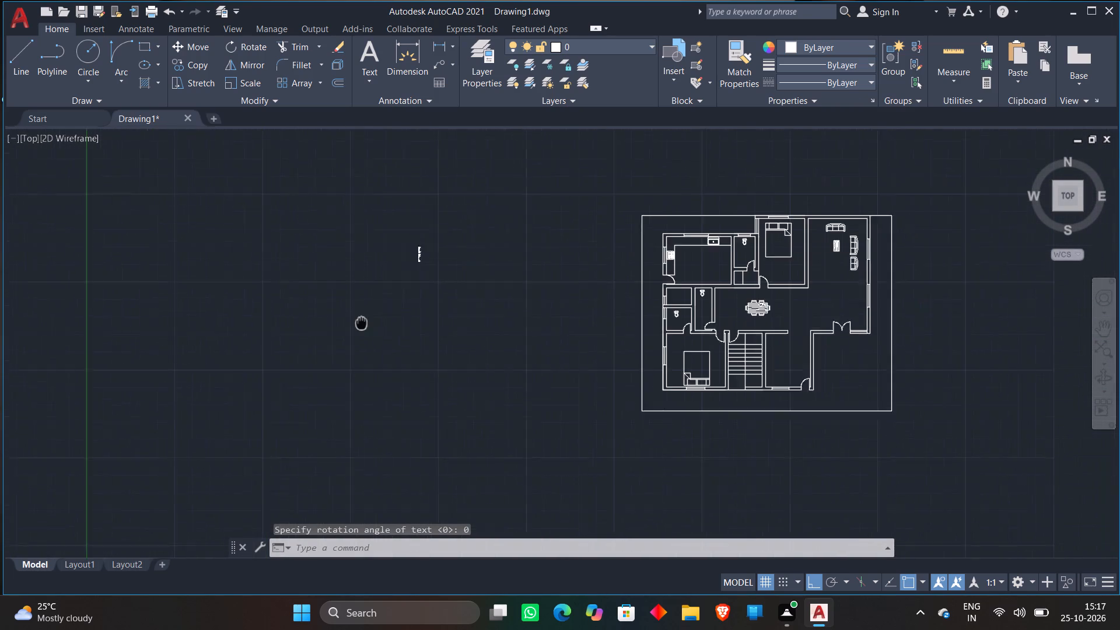
middle_drag(361, 323, 228, 351)
scroll(284, 272, up, 2)
click(191, 282)
click(309, 418)
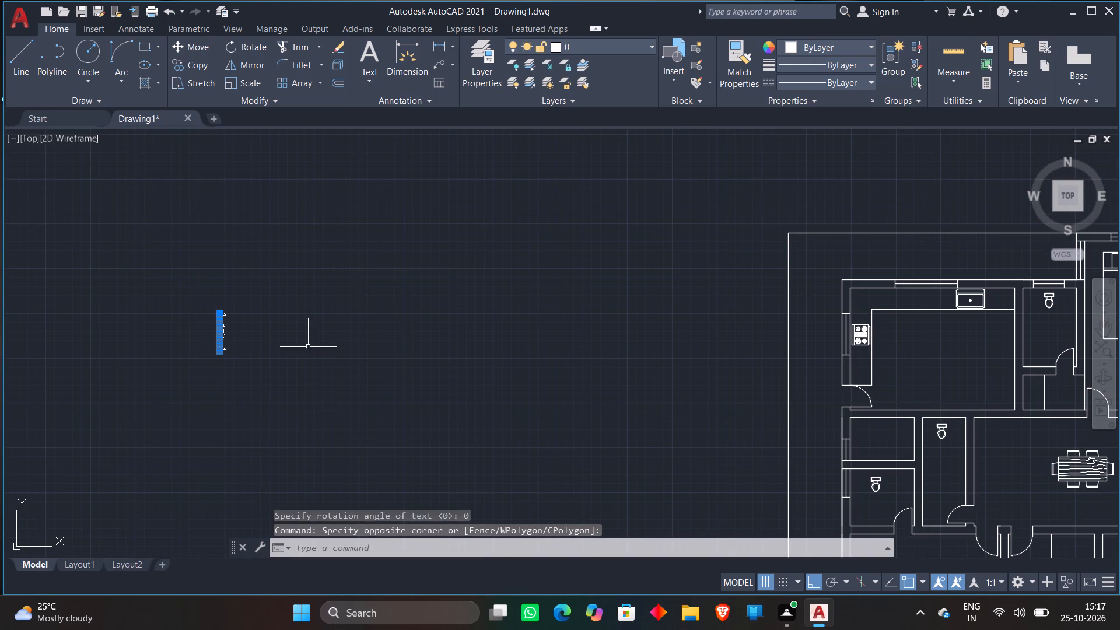
right_click(317, 327)
click(380, 394)
click(249, 321)
scroll(288, 237, down, 1)
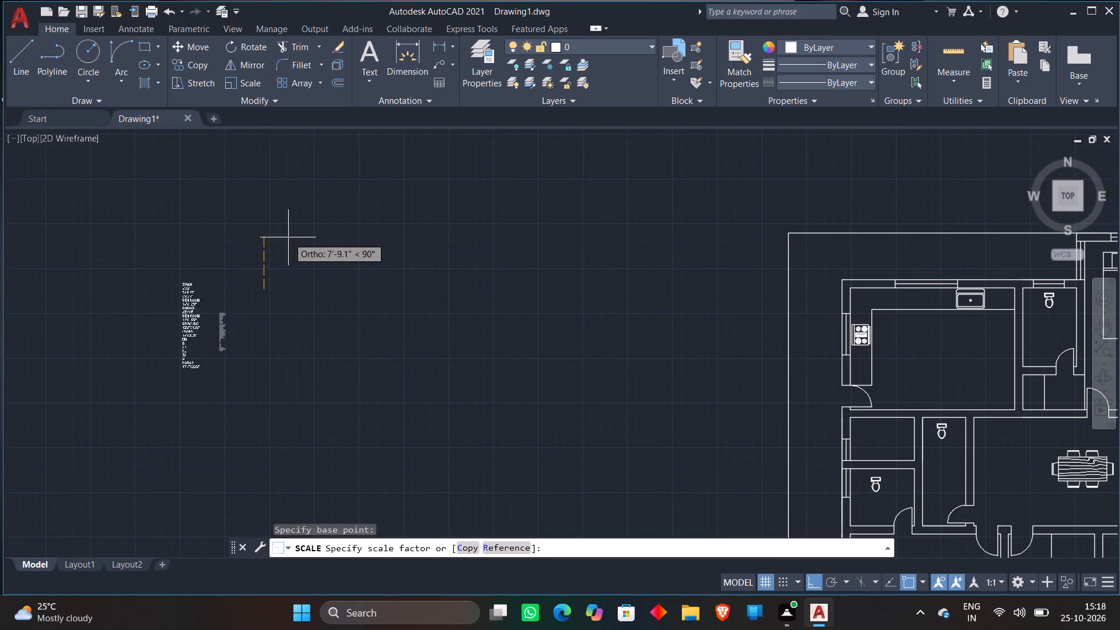
scroll(288, 237, down, 1)
click(300, 211)
Move the whole label column close to the floor plan, just outside the boundary on the kitchen side, with Ortho off.
click(142, 215)
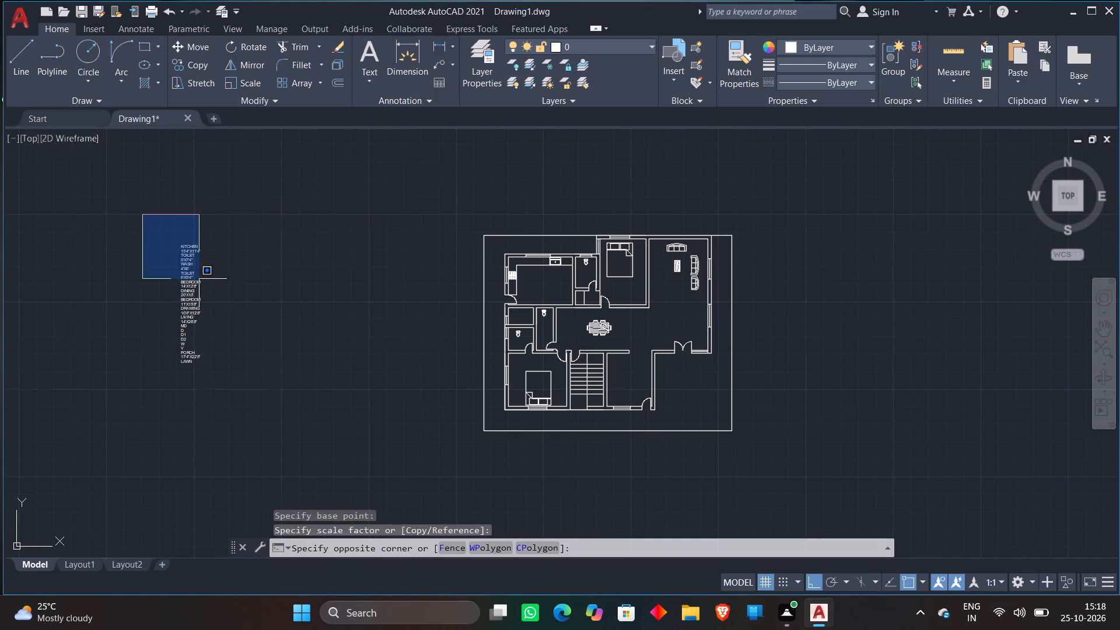
drag(278, 388, 284, 407)
click(180, 42)
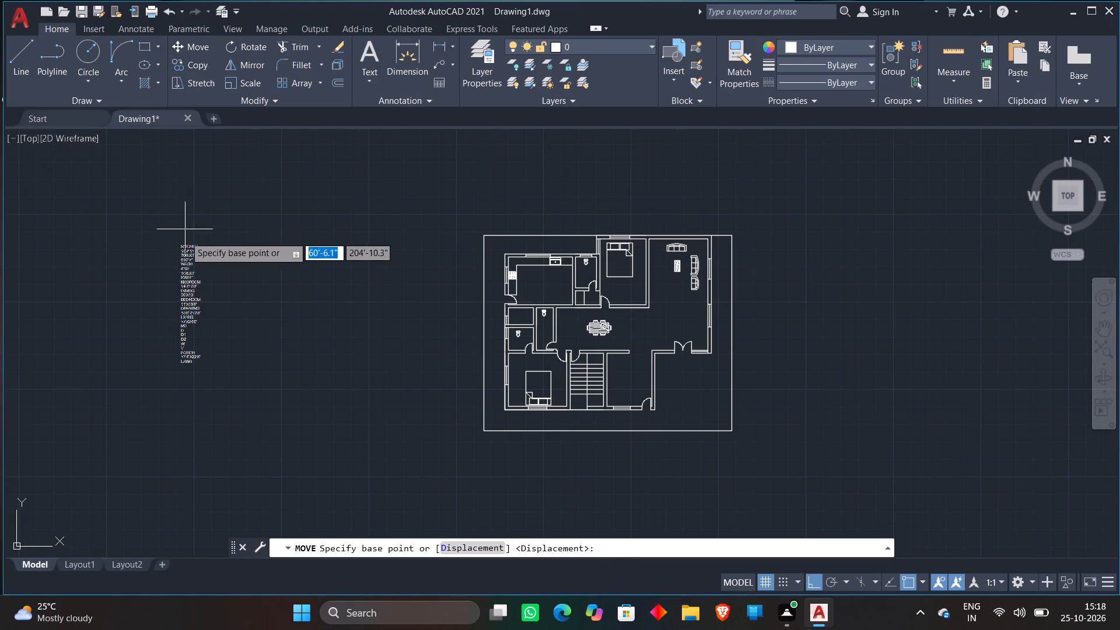
click(188, 284)
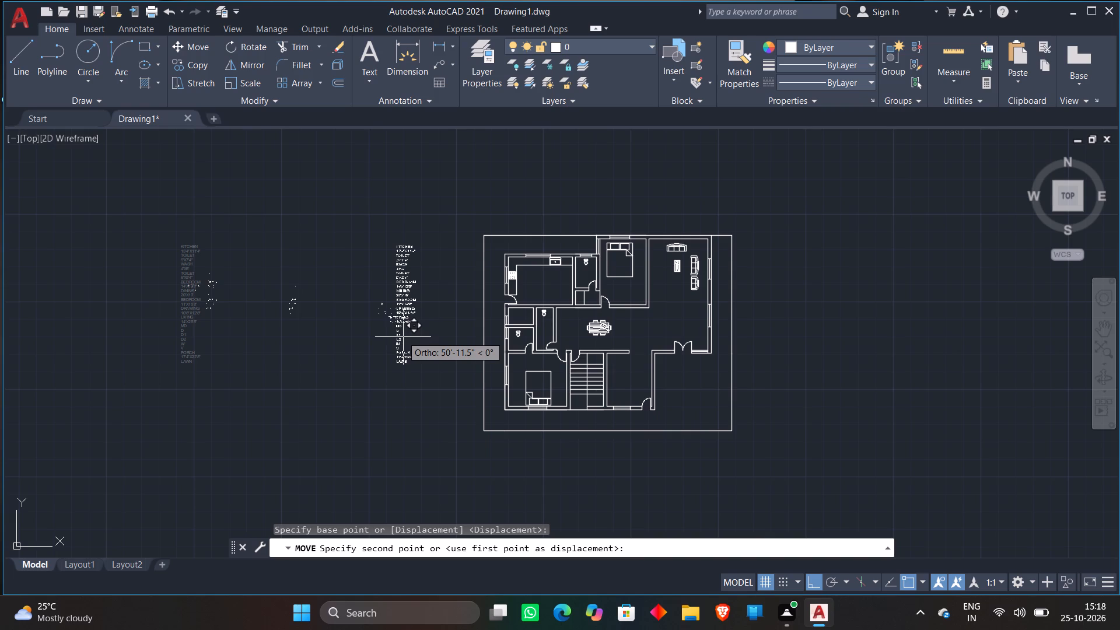
key(F8)
scroll(417, 343, up, 2)
click(440, 309)
Move the KITCHEN and 15'4"X11'4" text lines from the label column into the middle of the kitchen.
middle_drag(468, 256, 442, 274)
scroll(468, 256, up, 1)
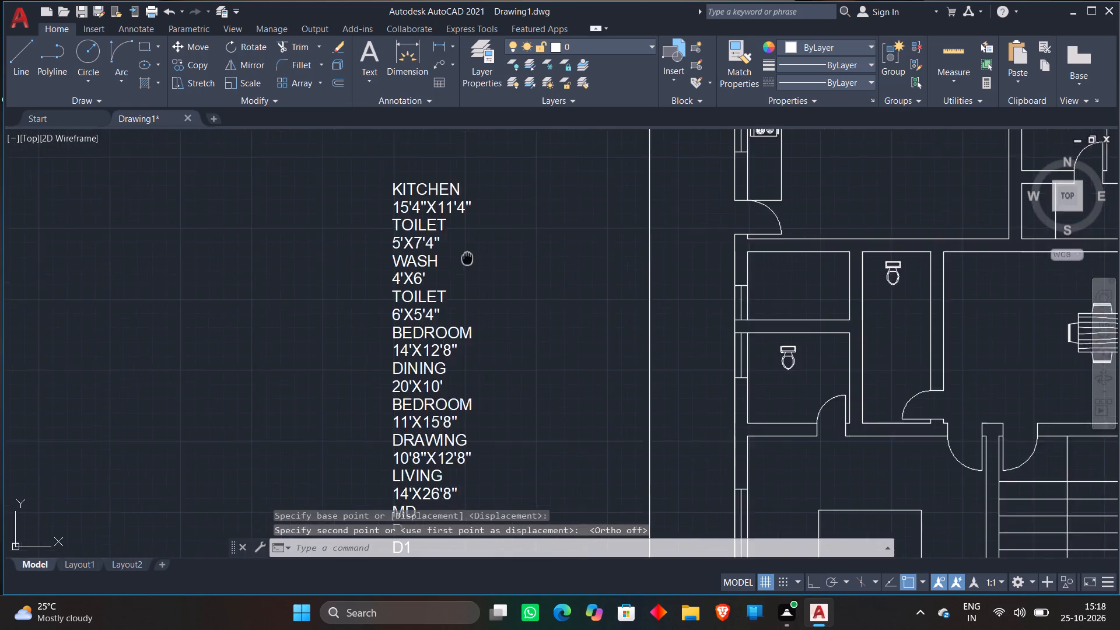
middle_drag(442, 274, 281, 334)
scroll(302, 251, up, 1)
click(86, 241)
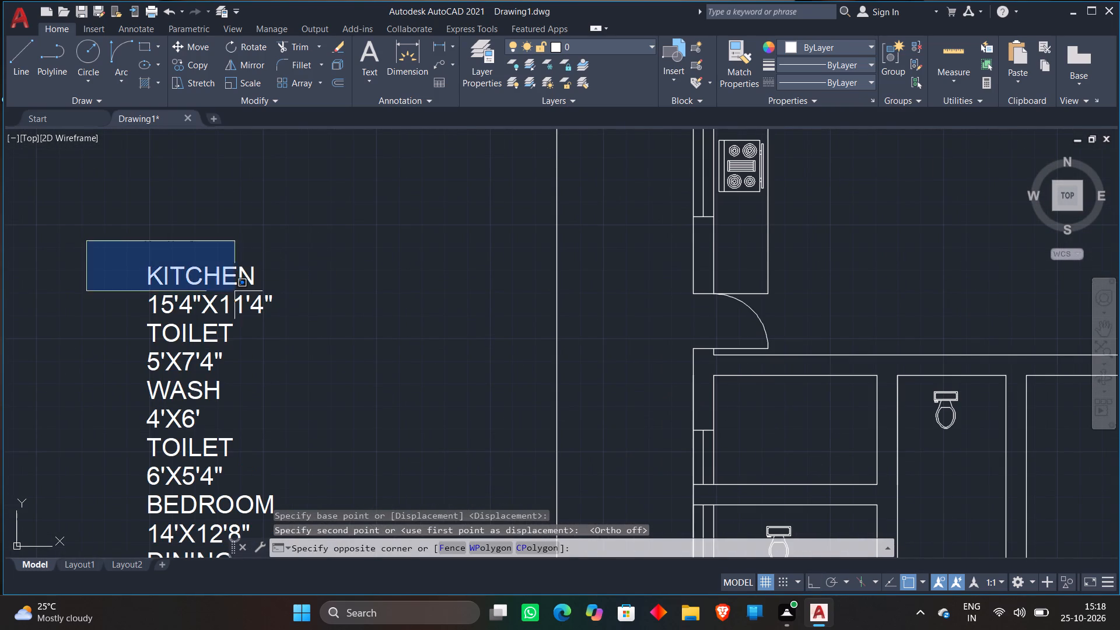
click(303, 309)
click(247, 306)
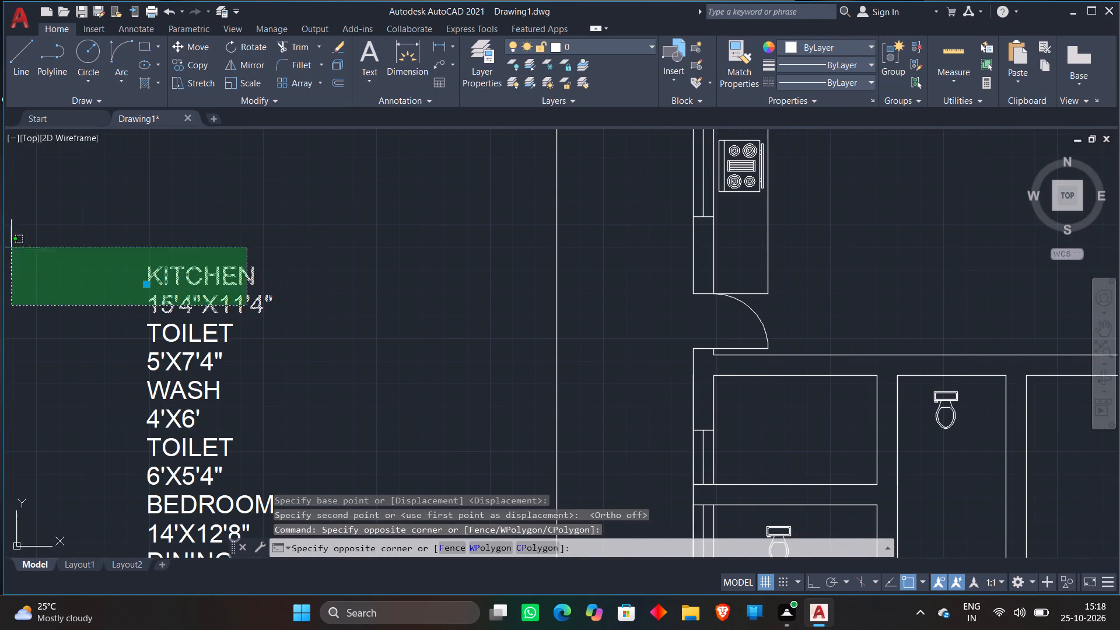
click(76, 235)
click(187, 38)
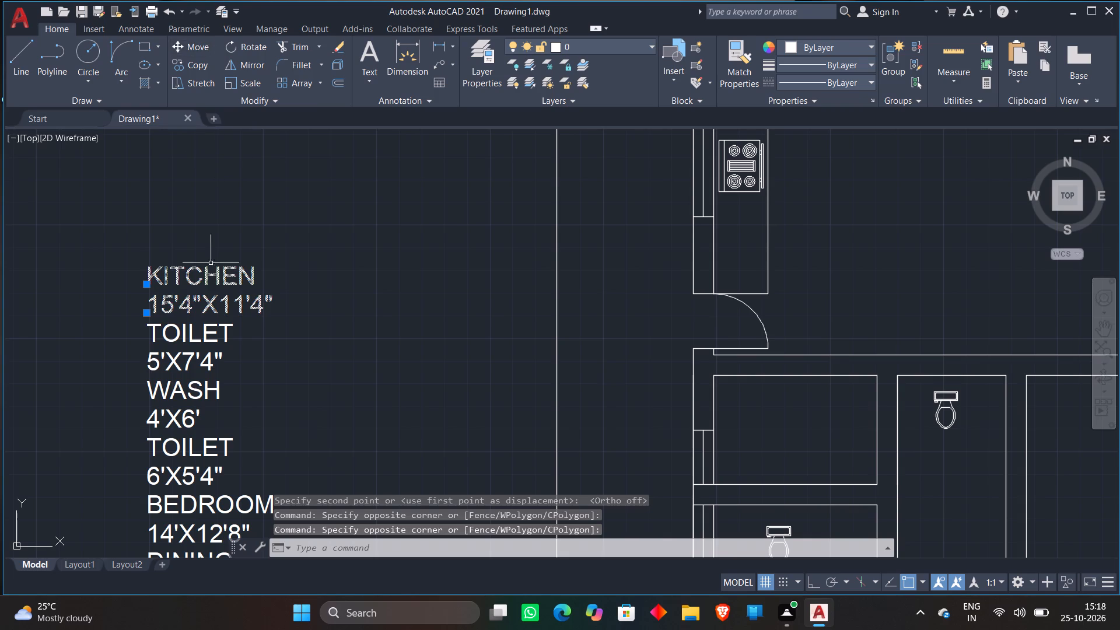
click(183, 49)
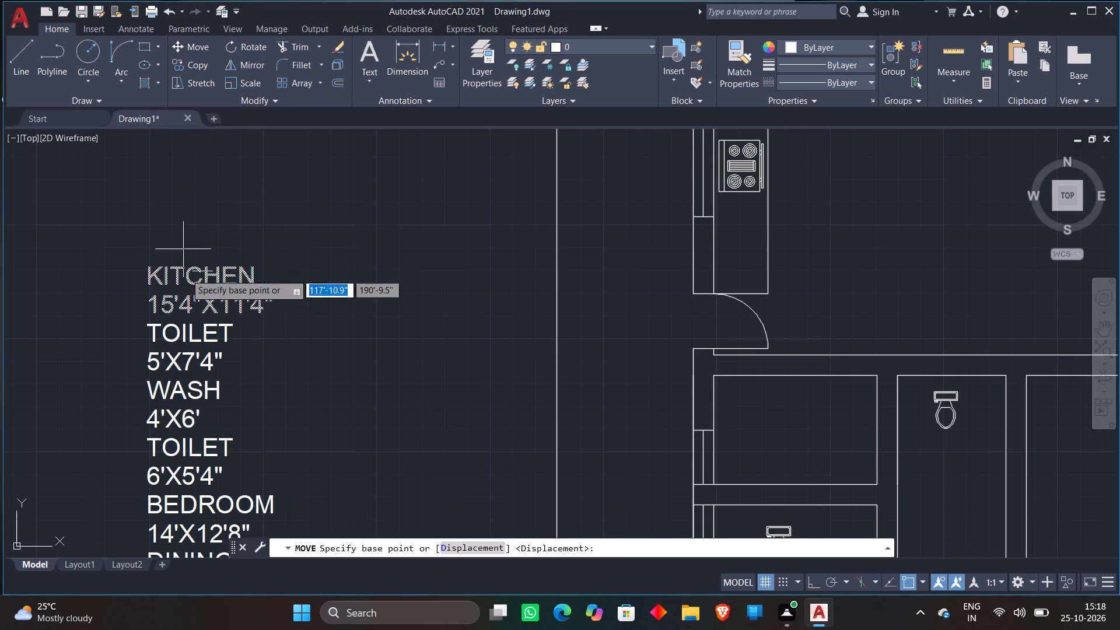
click(187, 294)
scroll(302, 223, down, 2)
click(534, 221)
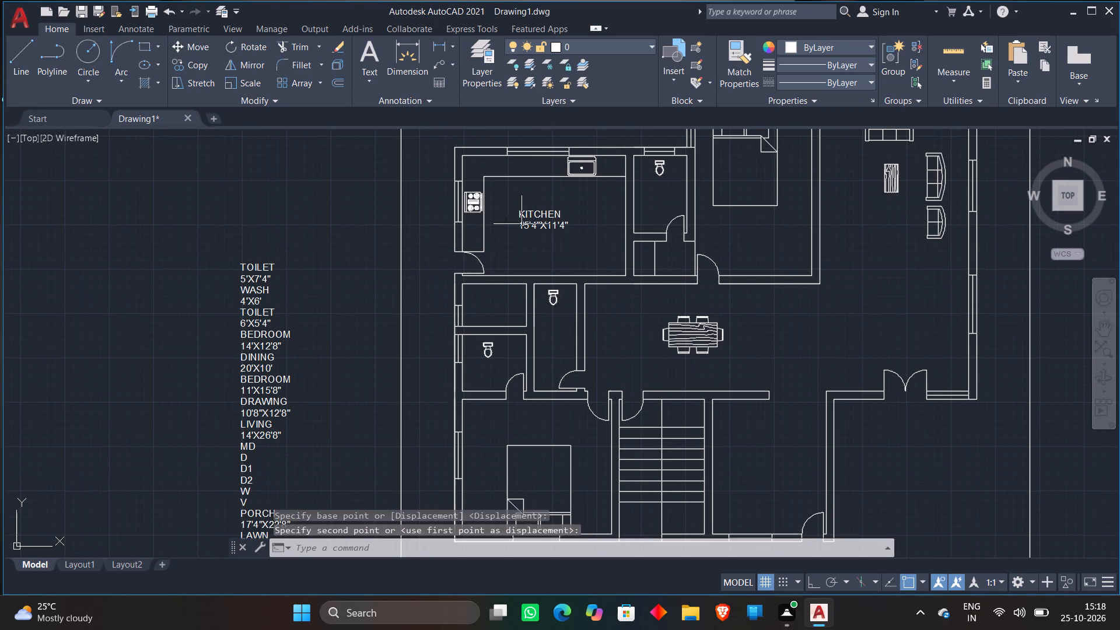
Move the TOILET and 5'X7'4" text lines into the toilet beside the kitchen, below the WC symbol.
click(292, 285)
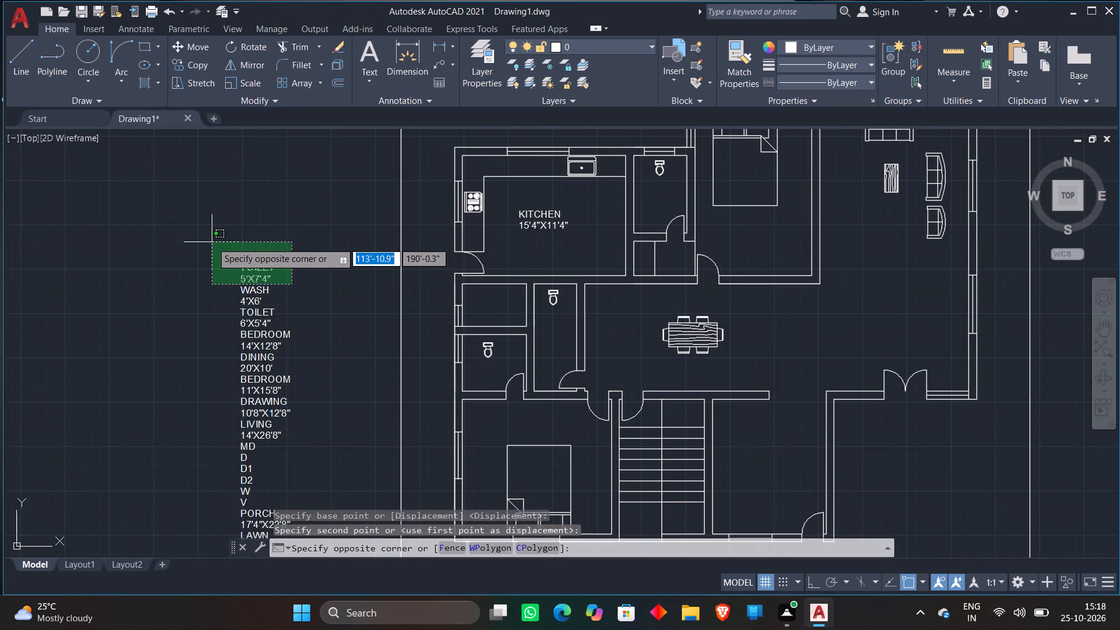
click(212, 242)
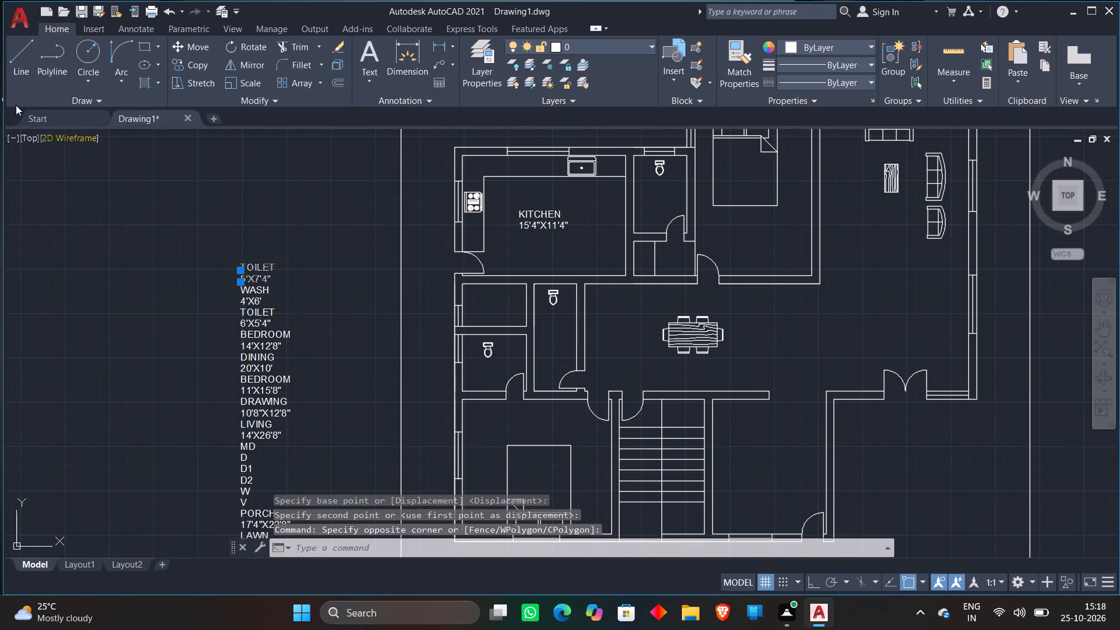
click(178, 49)
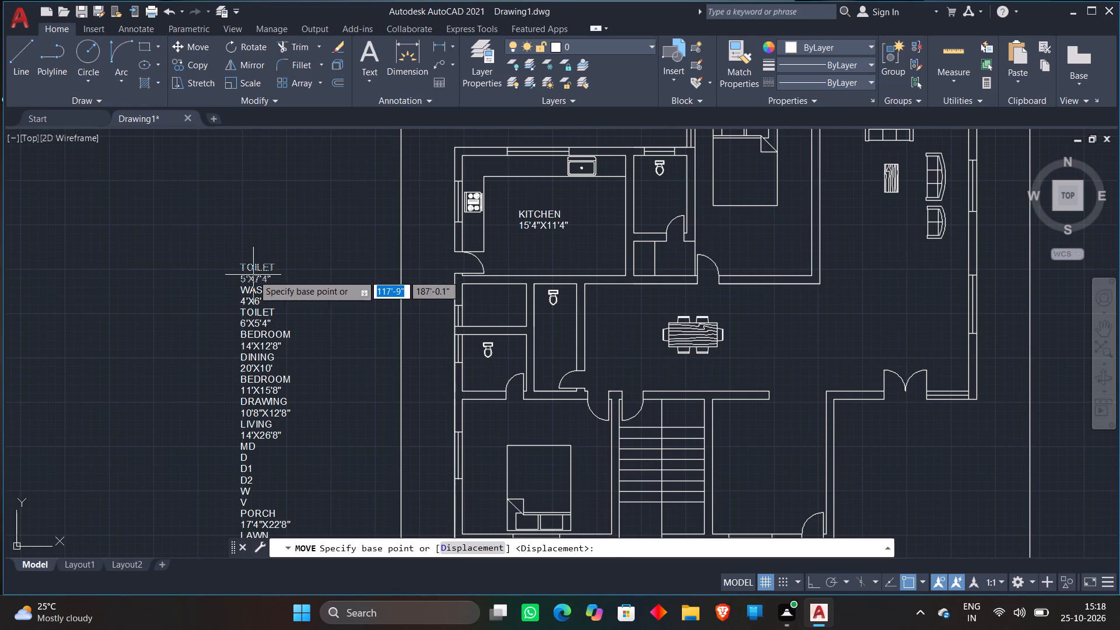
click(253, 275)
scroll(654, 188, up, 2)
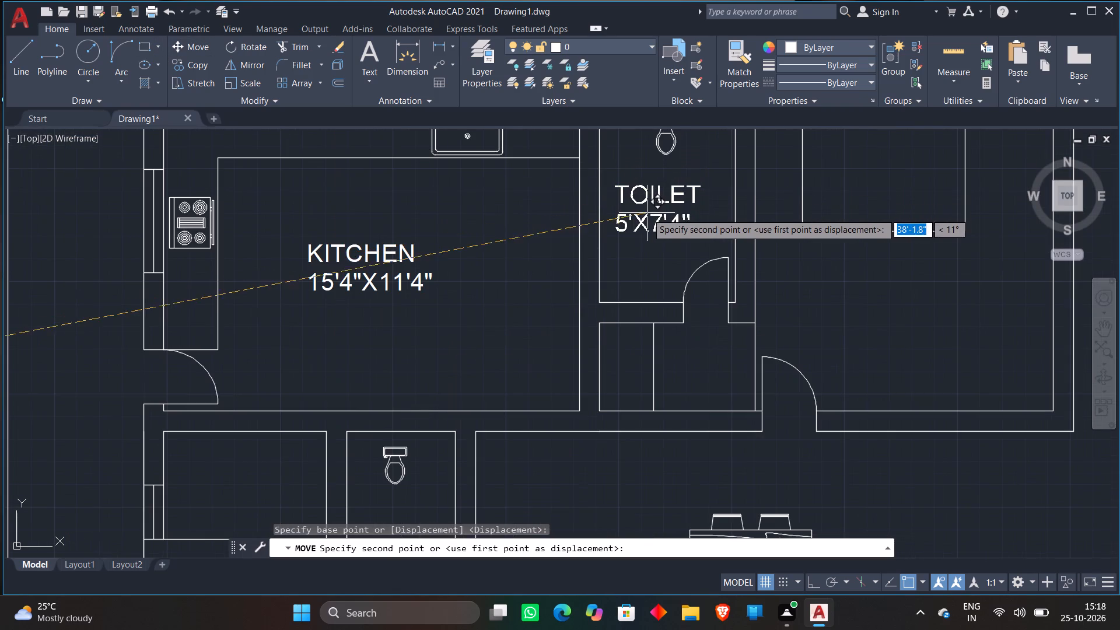
click(657, 204)
Move the WASH and 4'X6' text lines from the label column into the small wash room below the kitchen.
scroll(657, 204, down, 1)
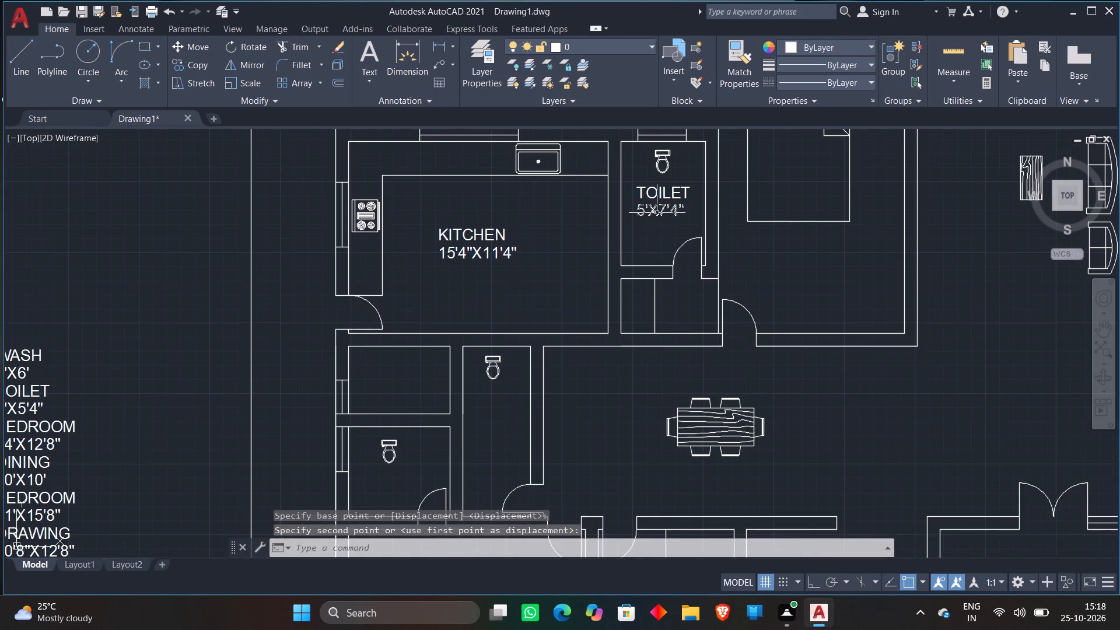
scroll(657, 213, down, 1)
click(289, 316)
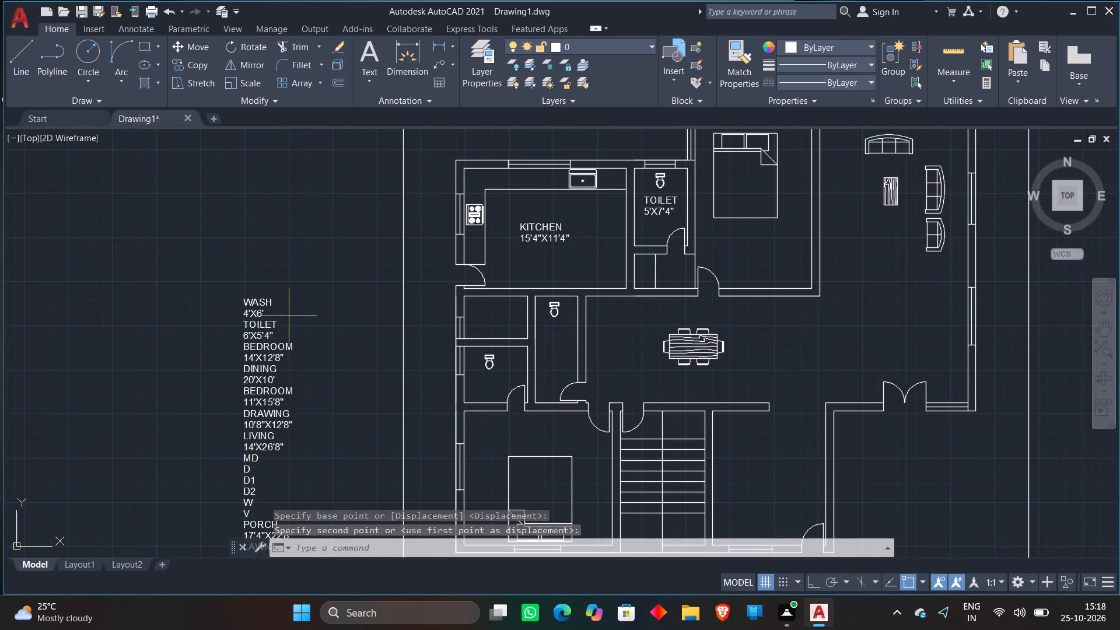
click(149, 258)
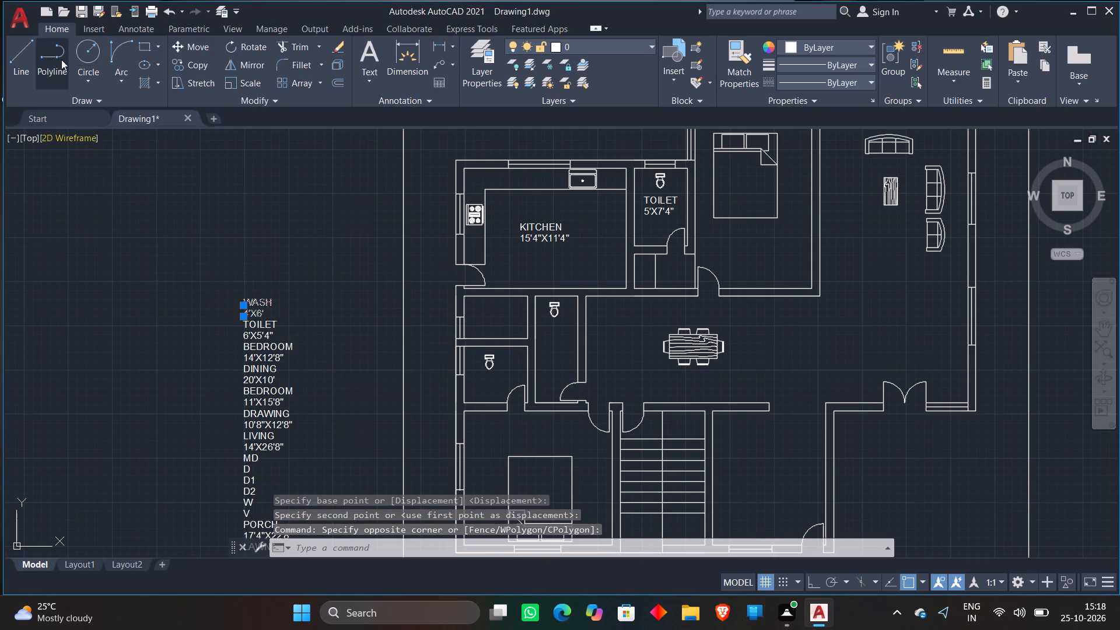
click(187, 44)
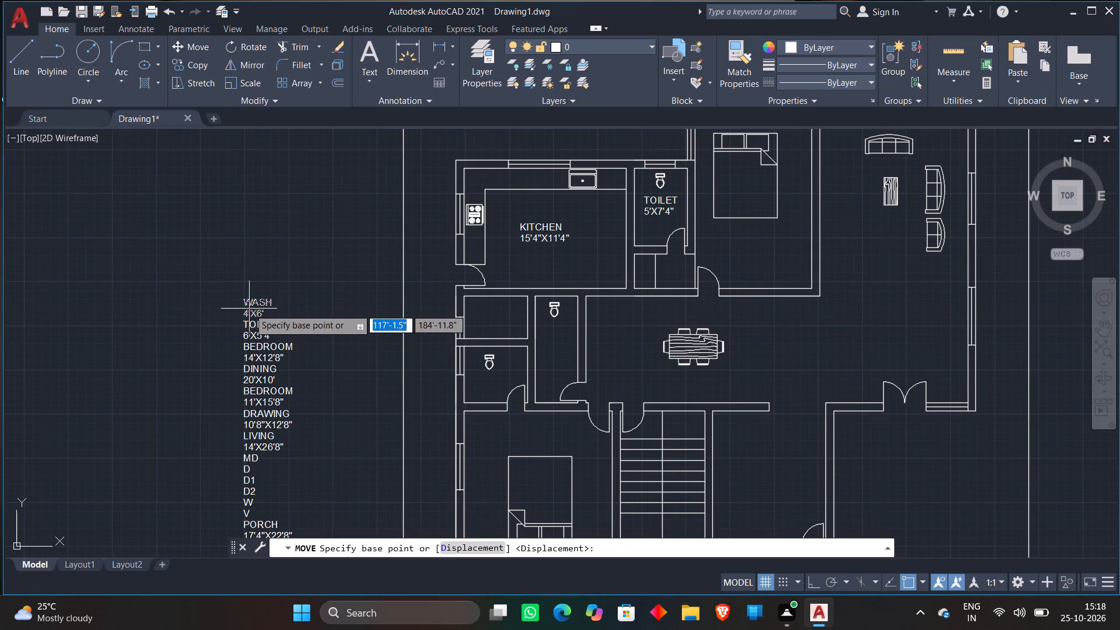
click(250, 309)
scroll(487, 326, up, 2)
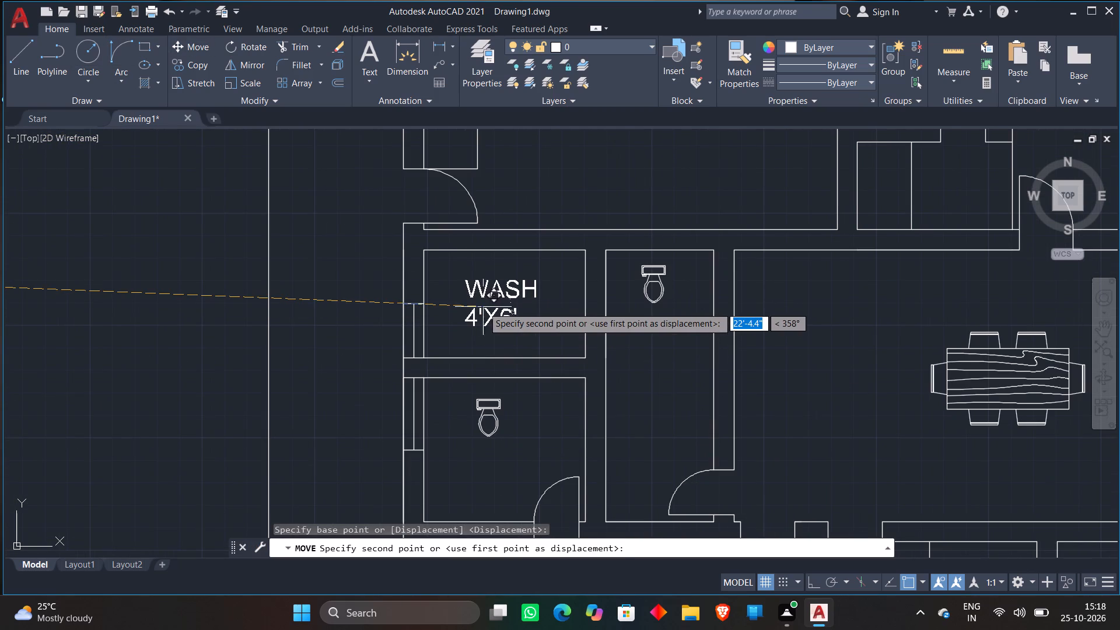
click(483, 307)
Move the TOILET and 6'X5'4" text lines into the toilet below the wash room, under its WC symbol.
scroll(401, 291, down, 2)
scroll(332, 282, down, 1)
scroll(264, 298, up, 2)
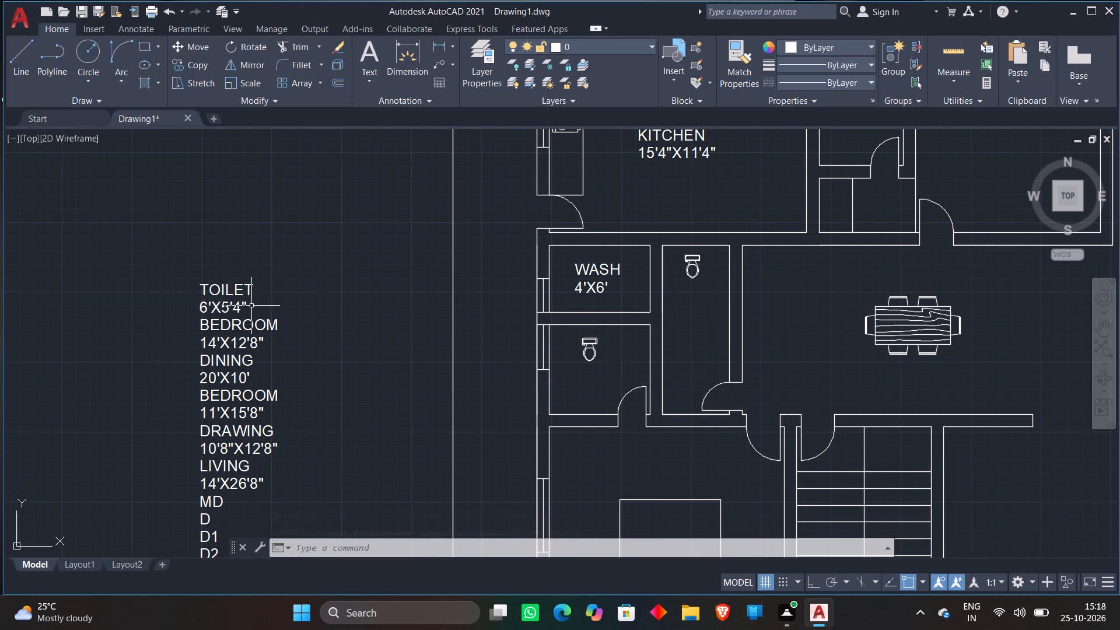
click(250, 311)
click(134, 240)
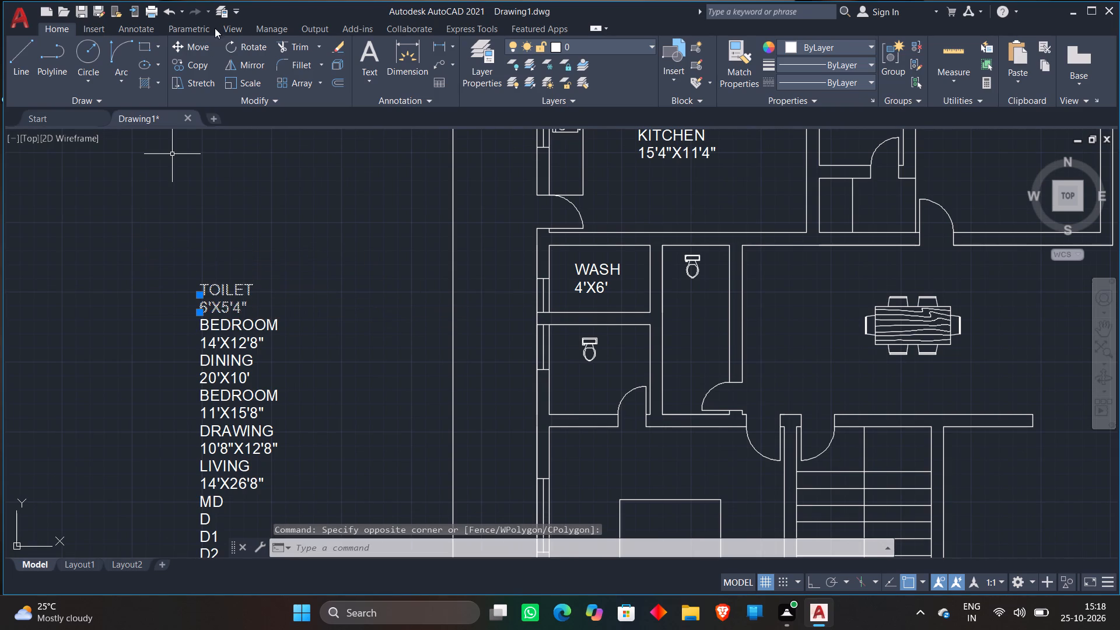
click(190, 47)
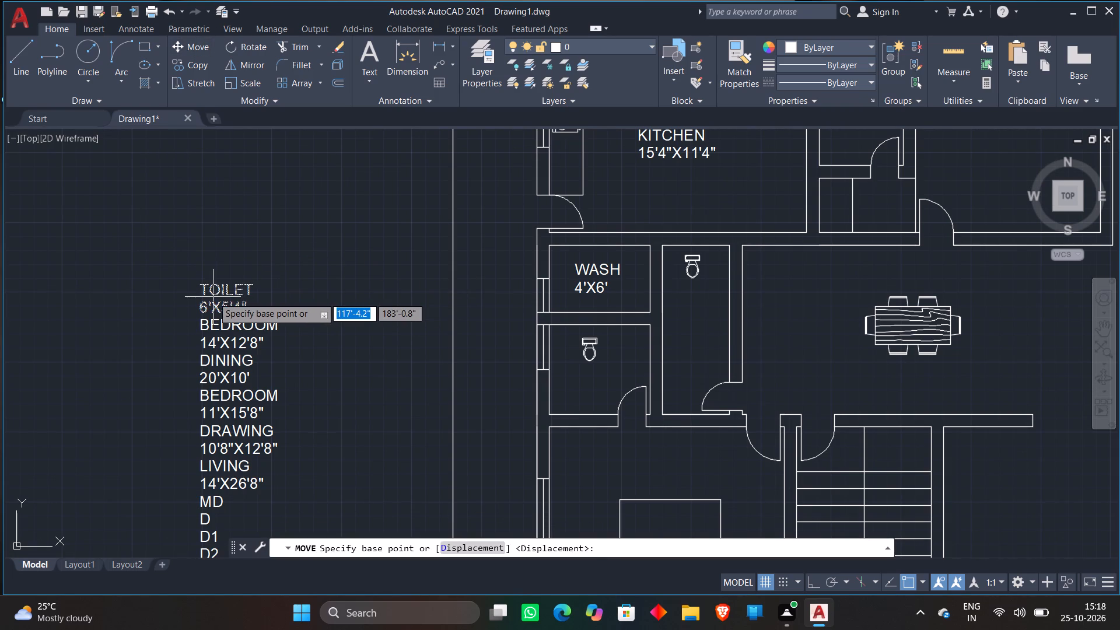
click(213, 297)
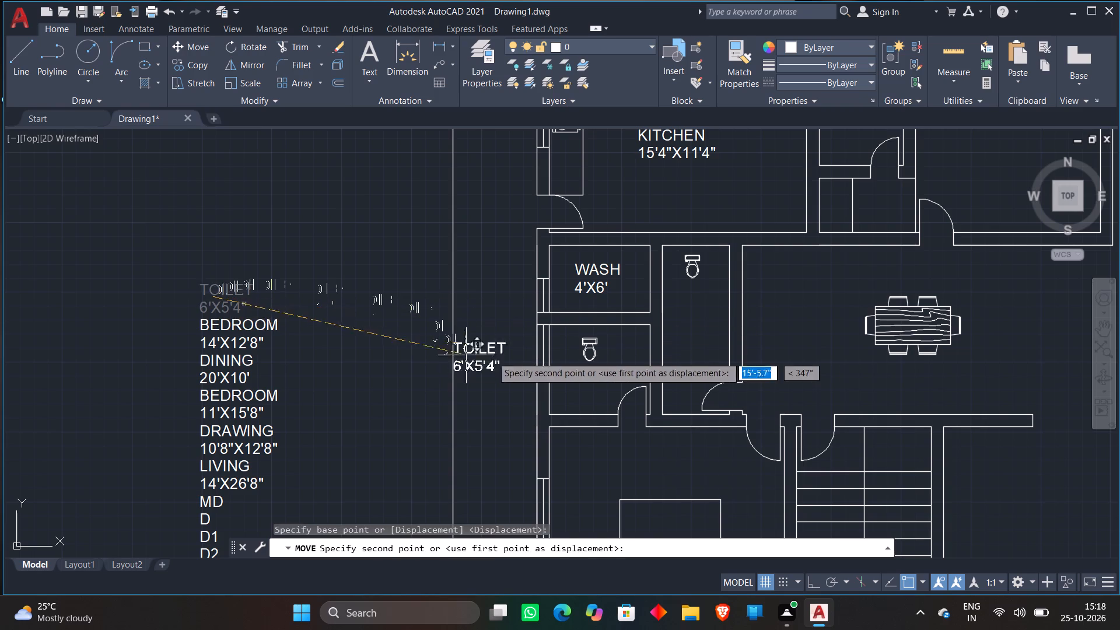
scroll(579, 384, up, 3)
click(569, 386)
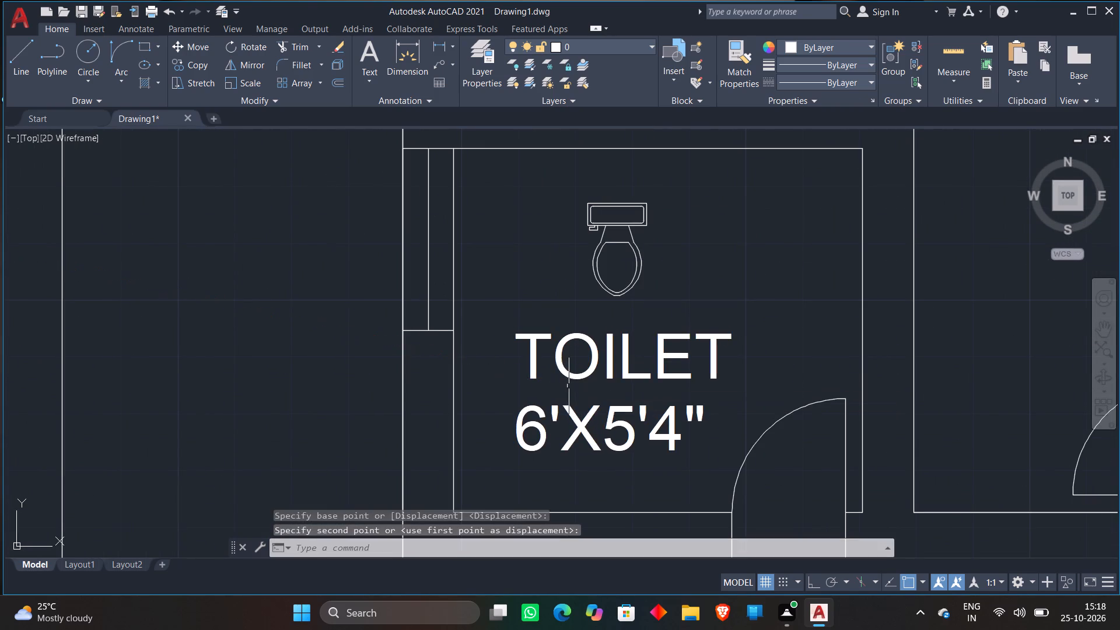
Move the BEDROOM and 14'X12'8" text lines onto the bed in the bedroom beside the staircase.
scroll(528, 311, down, 2)
scroll(319, 272, down, 2)
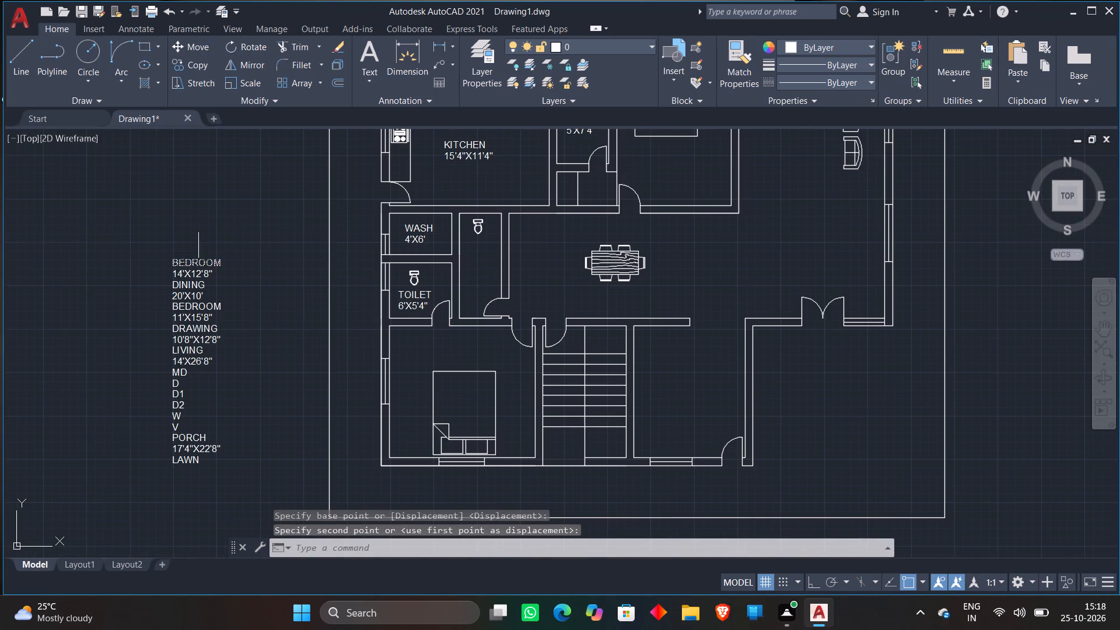
scroll(199, 261, up, 1)
click(199, 264)
click(194, 283)
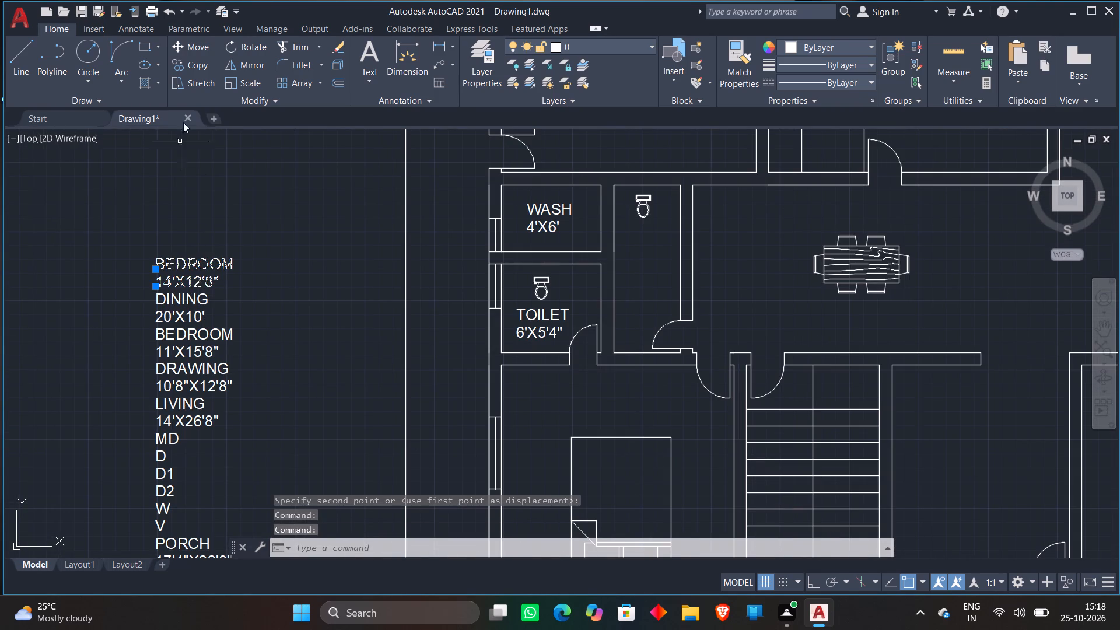
click(198, 48)
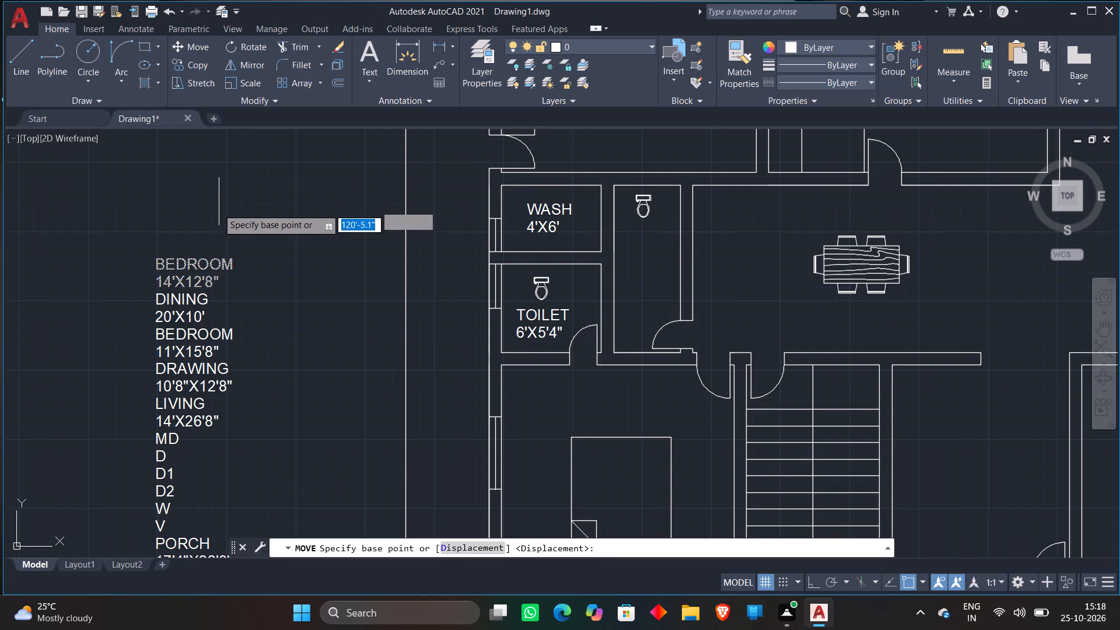
click(185, 278)
scroll(220, 218, down, 1)
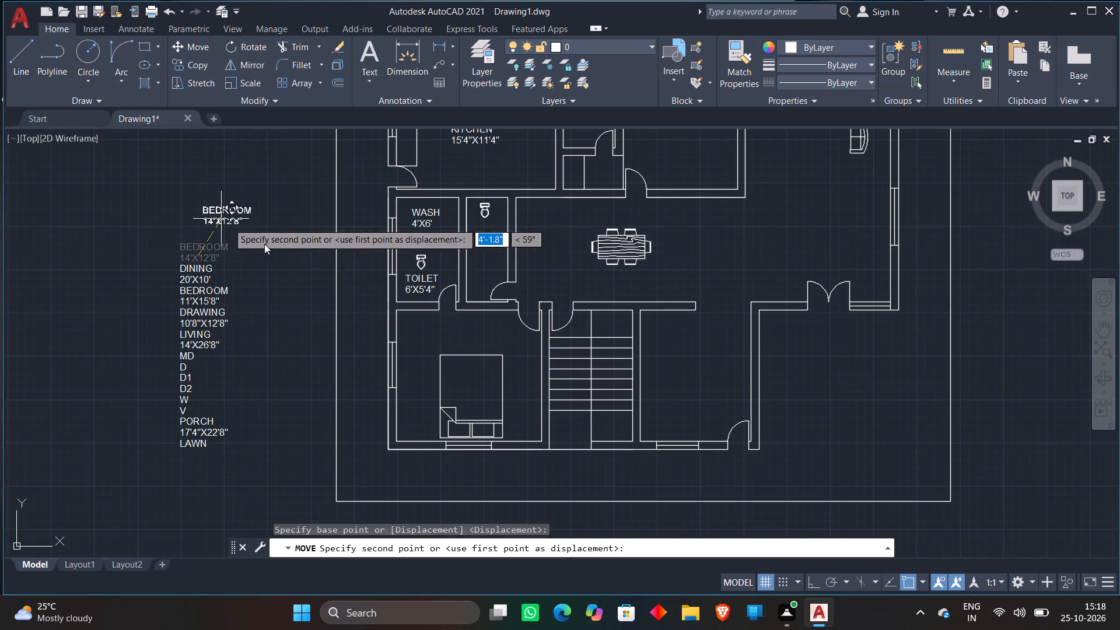
scroll(447, 363, up, 3)
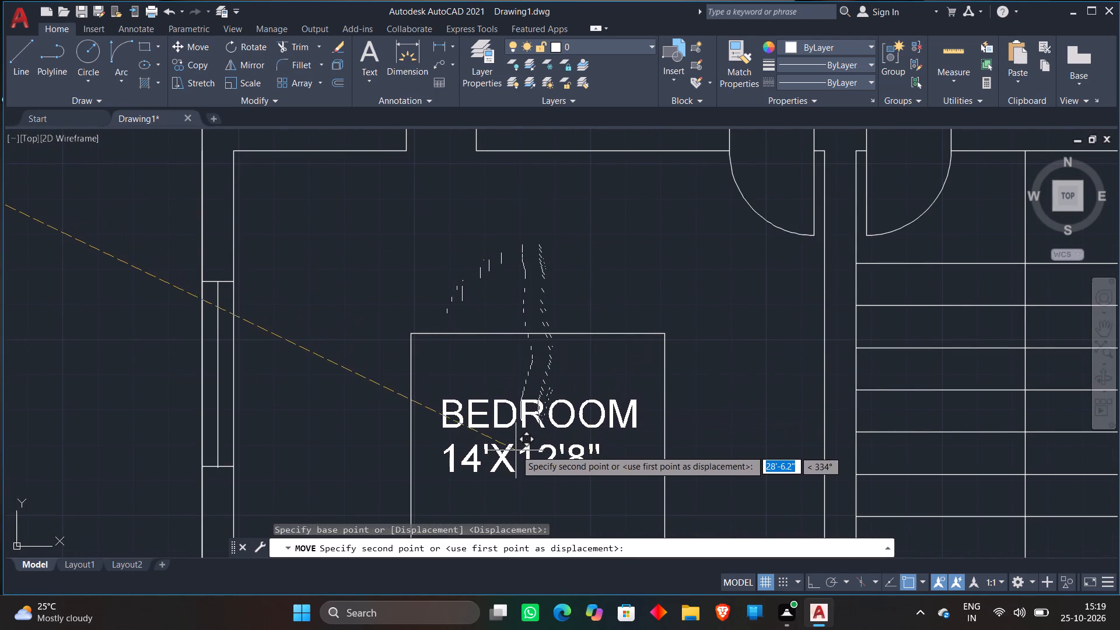
scroll(516, 439, down, 1)
middle_drag(516, 439, 514, 362)
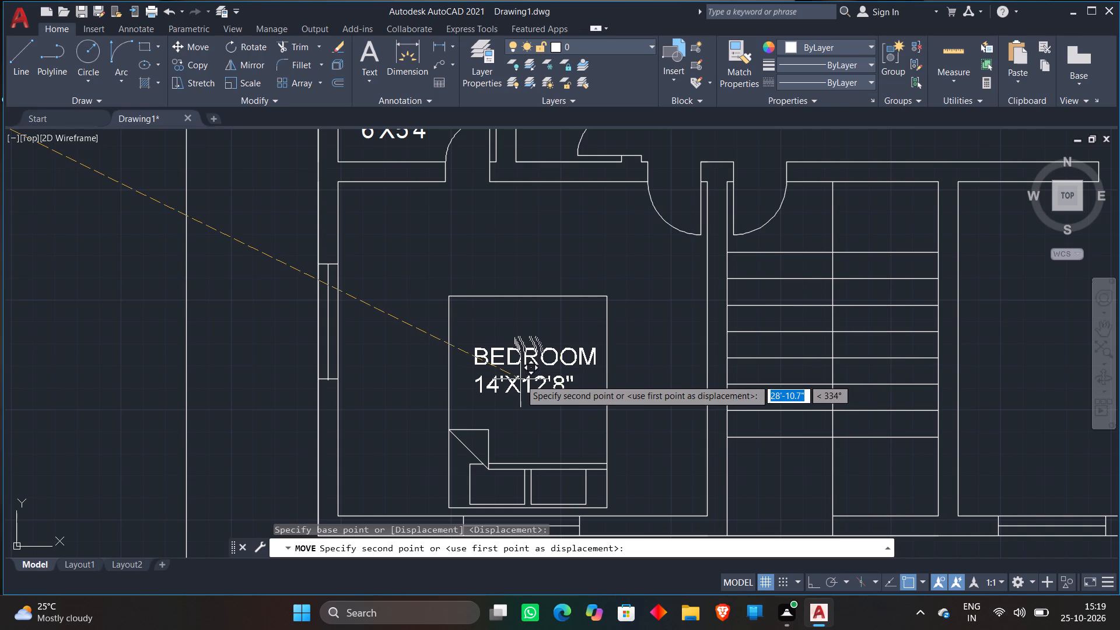
click(520, 379)
Move the DINING and 20'X10' text lines into the dining area, just below the dining table.
scroll(451, 327, down, 2)
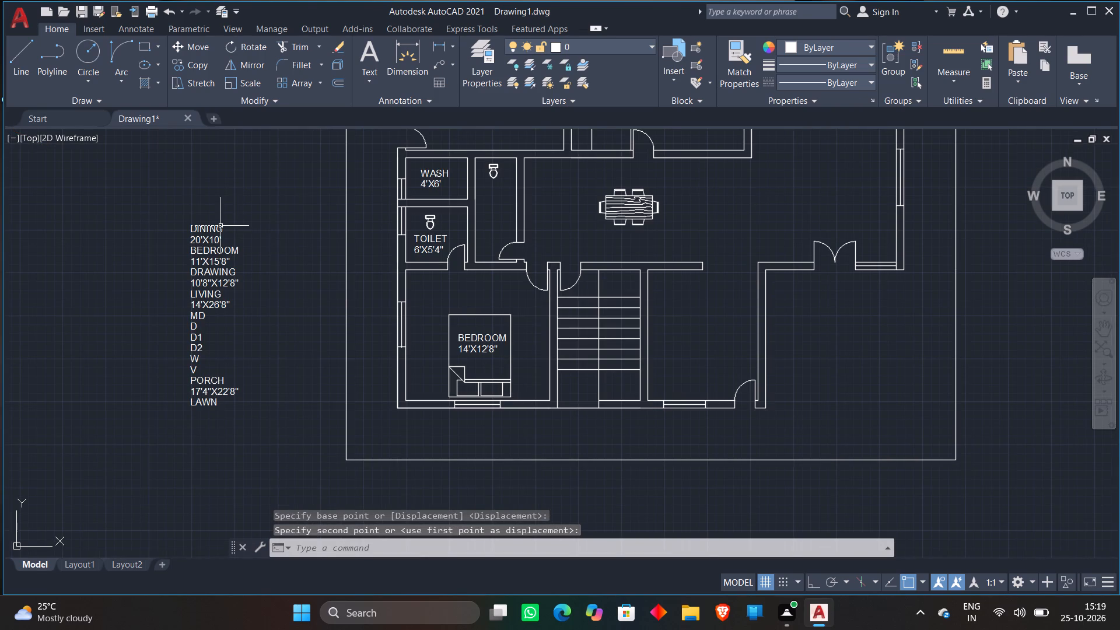
scroll(220, 226, up, 1)
click(229, 249)
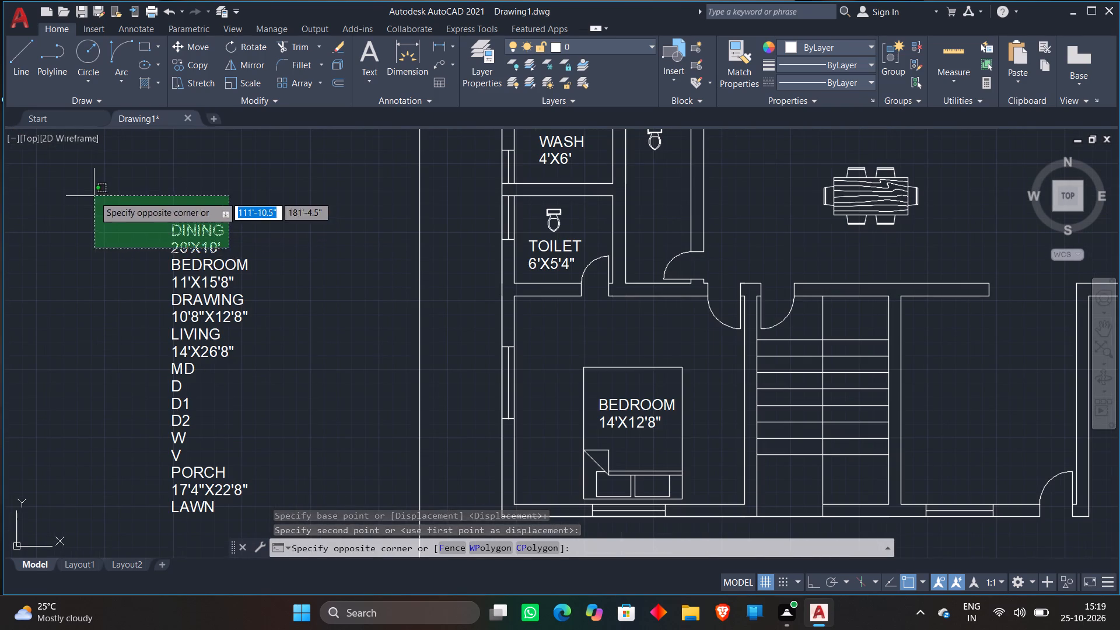
click(94, 196)
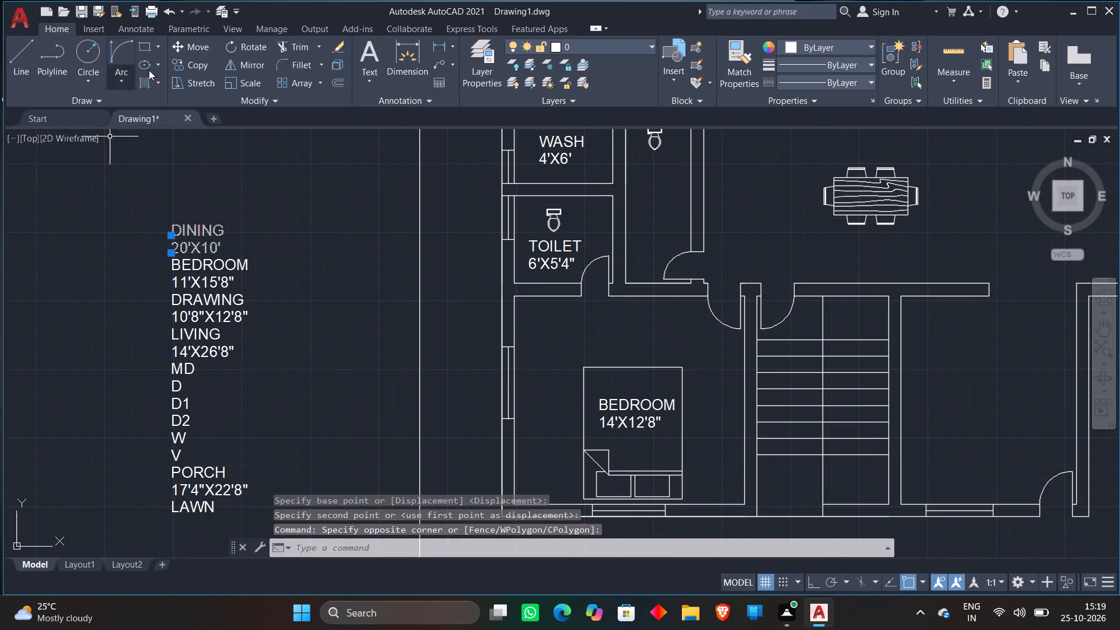
click(178, 46)
click(188, 242)
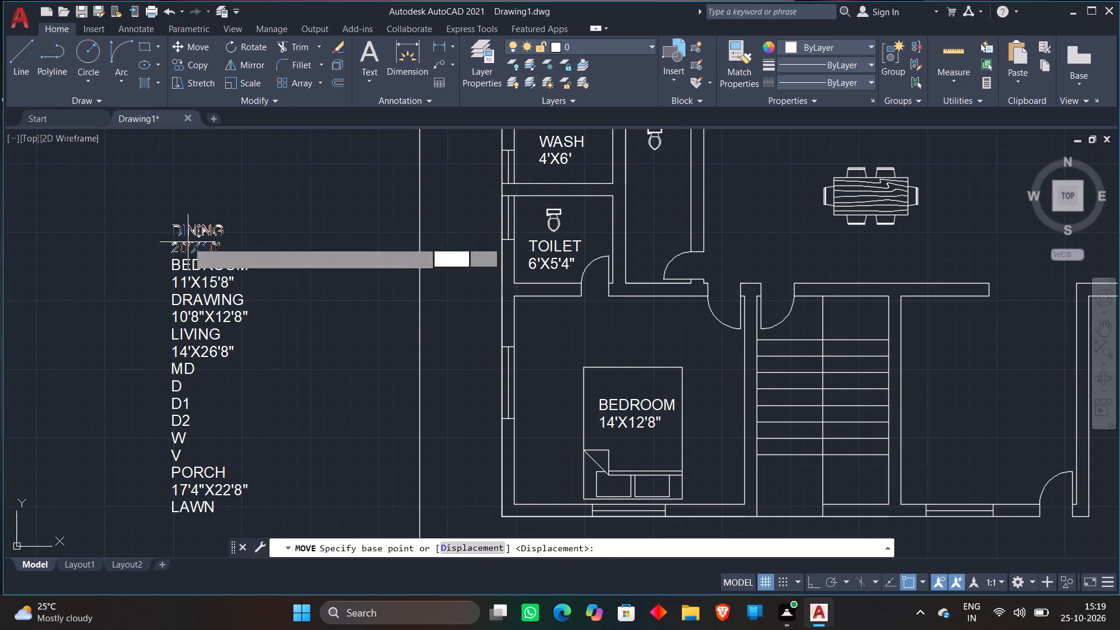
scroll(191, 228, down, 1)
middle_drag(190, 228, 44, 293)
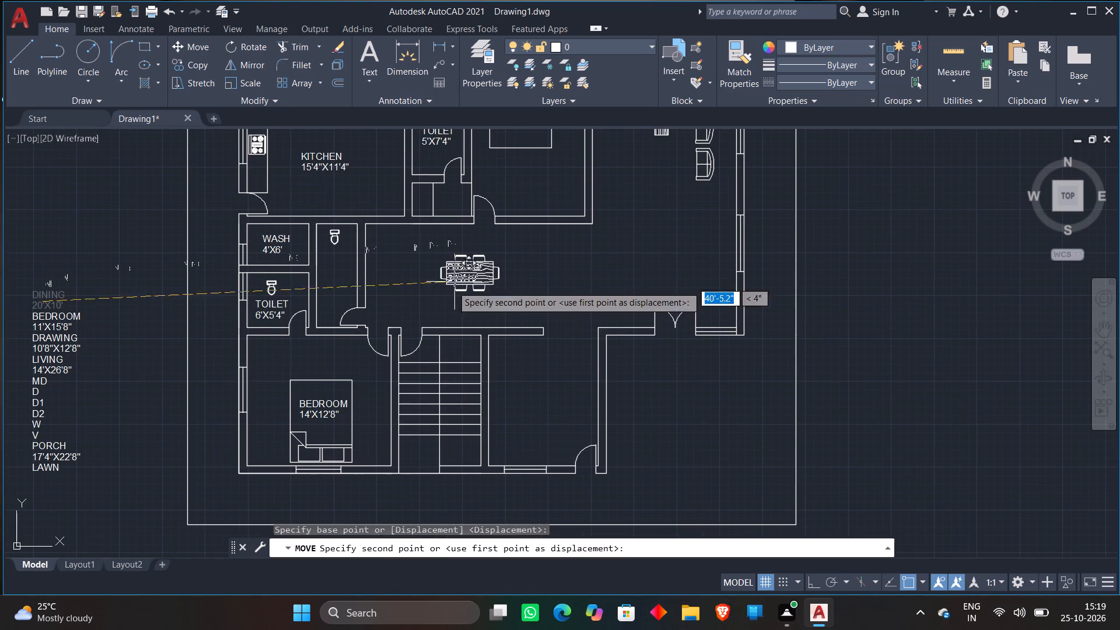
scroll(450, 307, up, 3)
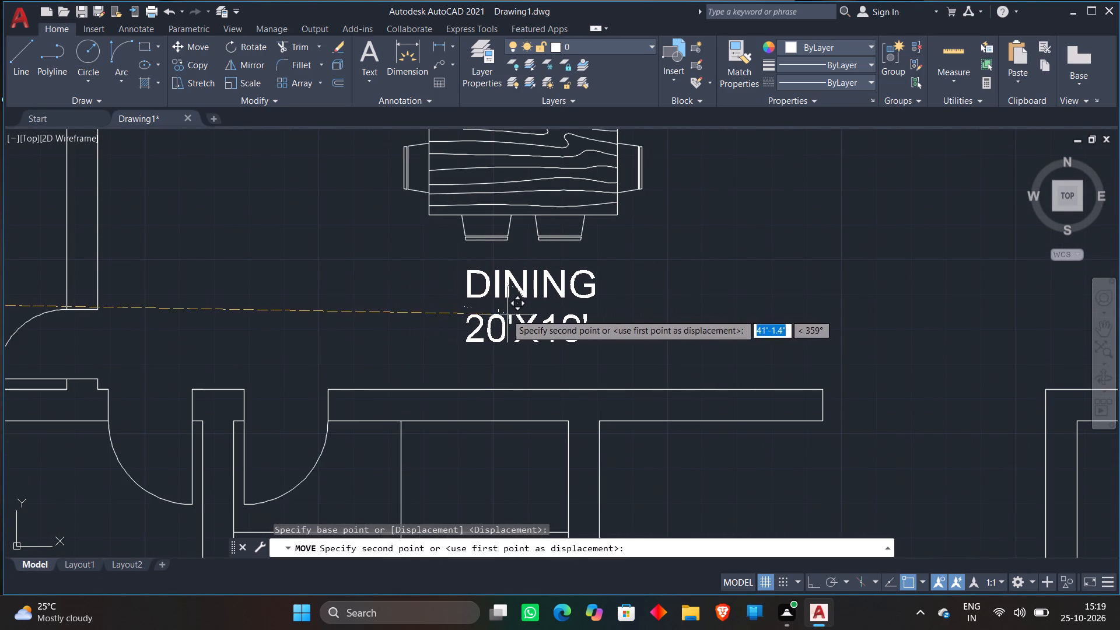
click(497, 308)
Move the BEDROOM and 11'X15'8" text lines onto the bed in the upper bedroom next to the 5'X7'4" toilet.
scroll(426, 272, down, 3)
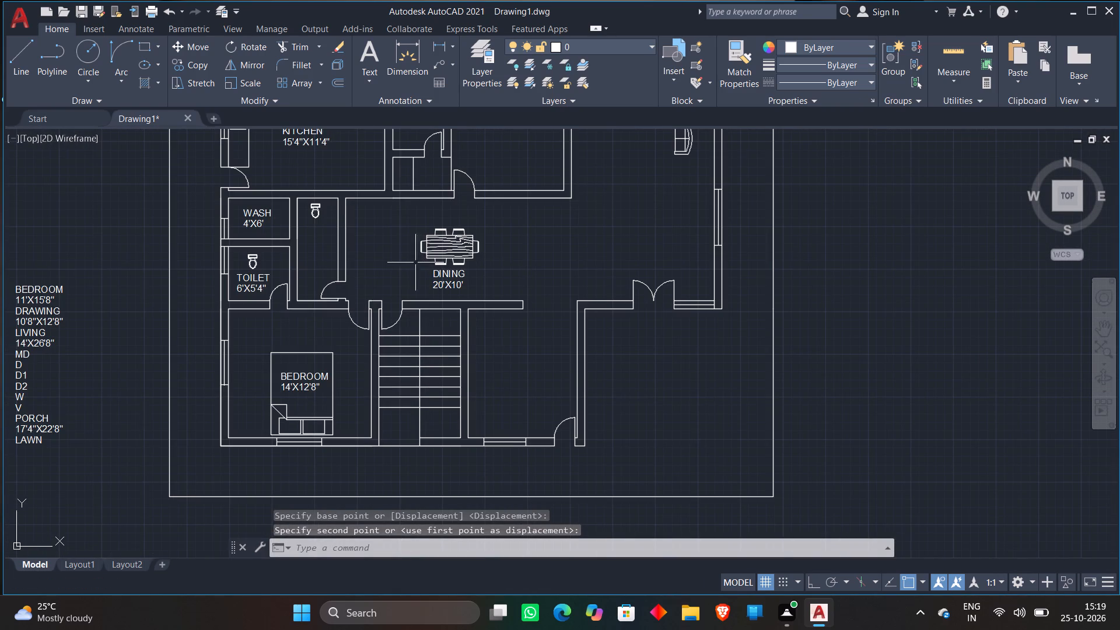
scroll(285, 261, down, 1)
scroll(147, 281, up, 2)
click(143, 292)
click(1, 235)
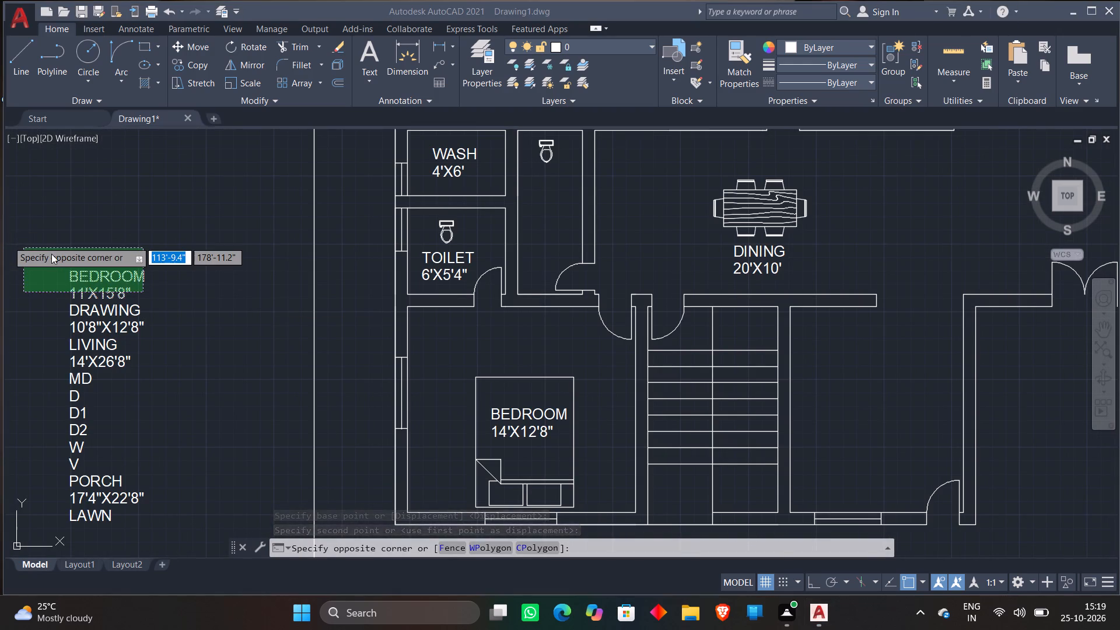
click(71, 262)
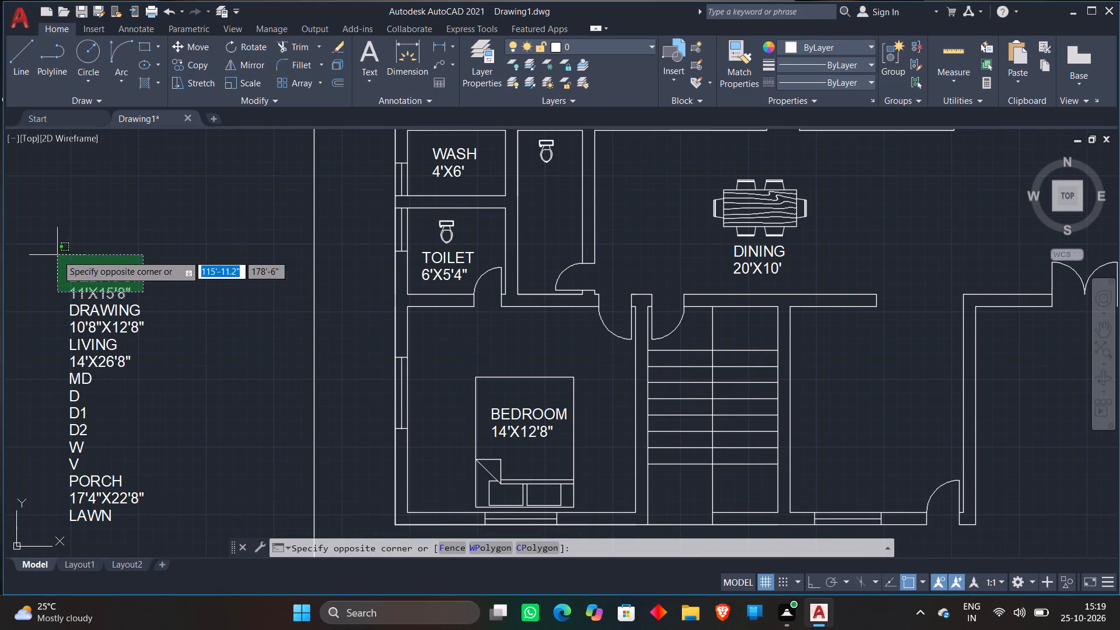
click(57, 255)
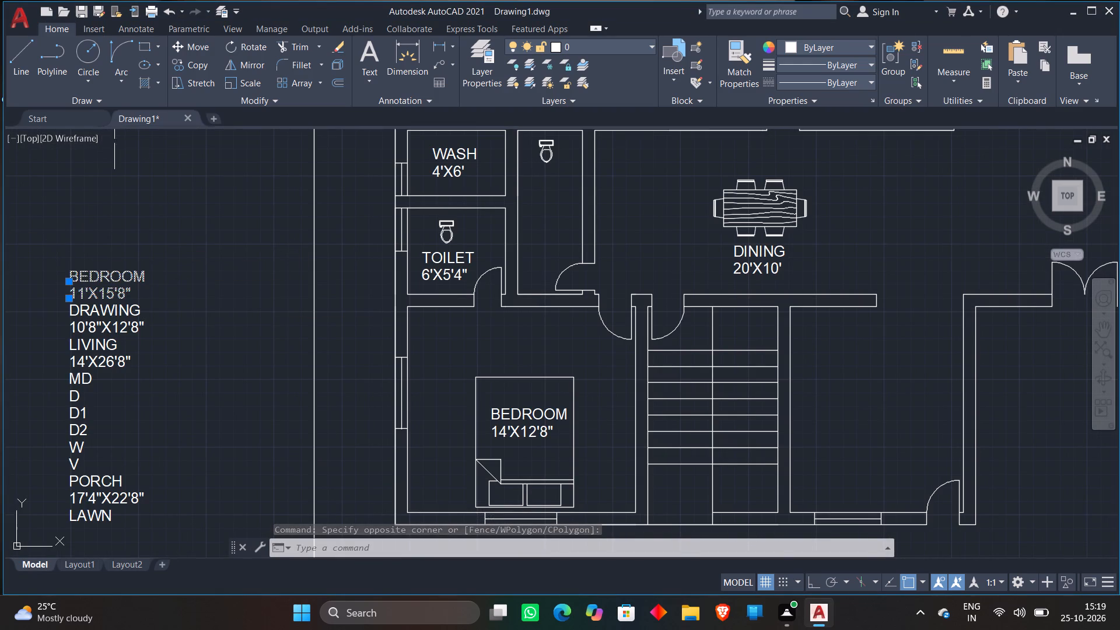
click(178, 47)
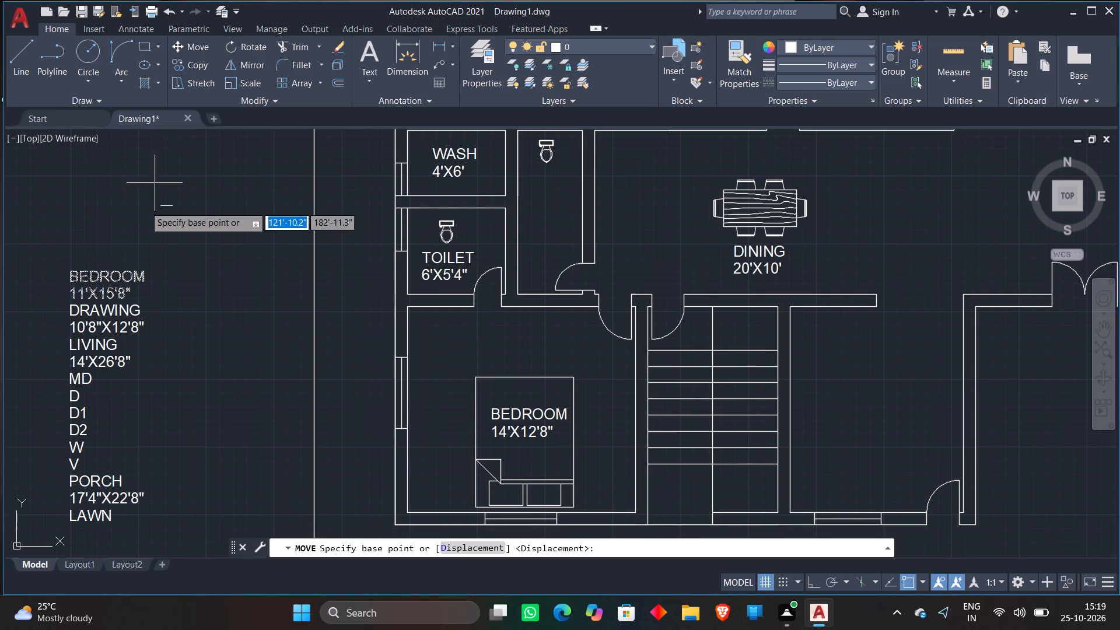
click(107, 293)
scroll(157, 240, down, 1)
middle_drag(157, 241, 156, 241)
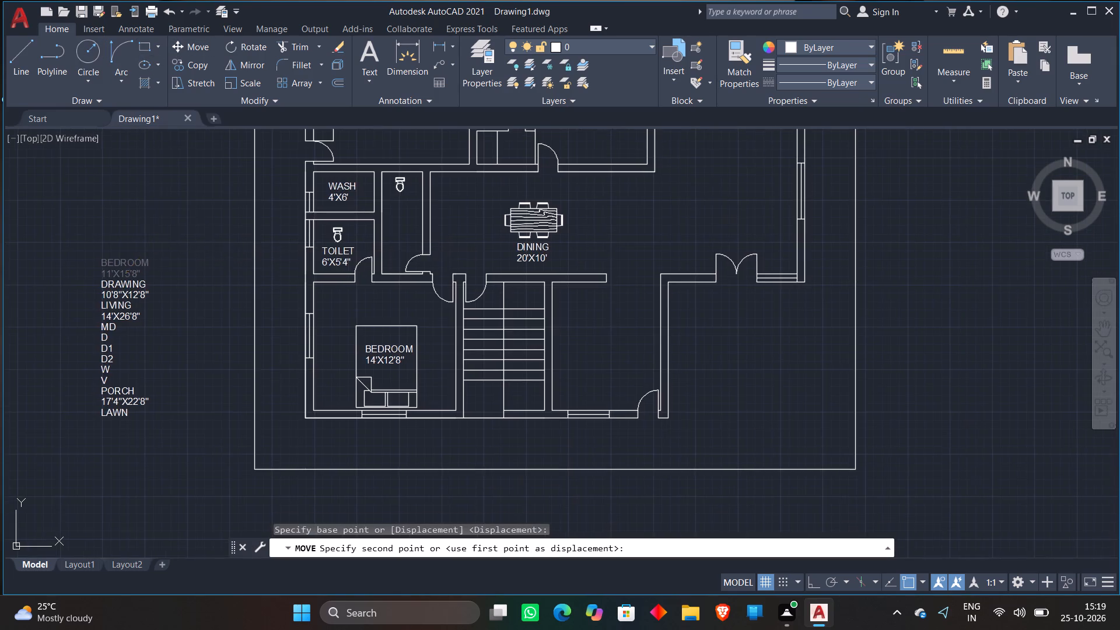
middle_drag(156, 241, 120, 336)
scroll(533, 161, up, 1)
middle_drag(534, 164, 529, 189)
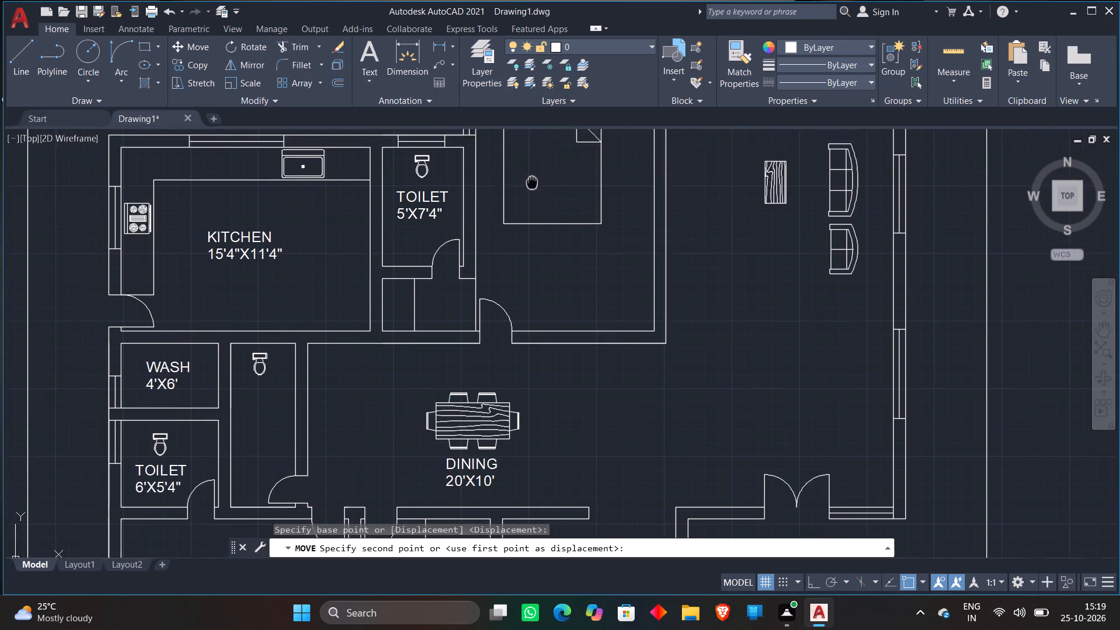
middle_drag(529, 189, 502, 254)
scroll(517, 250, up, 1)
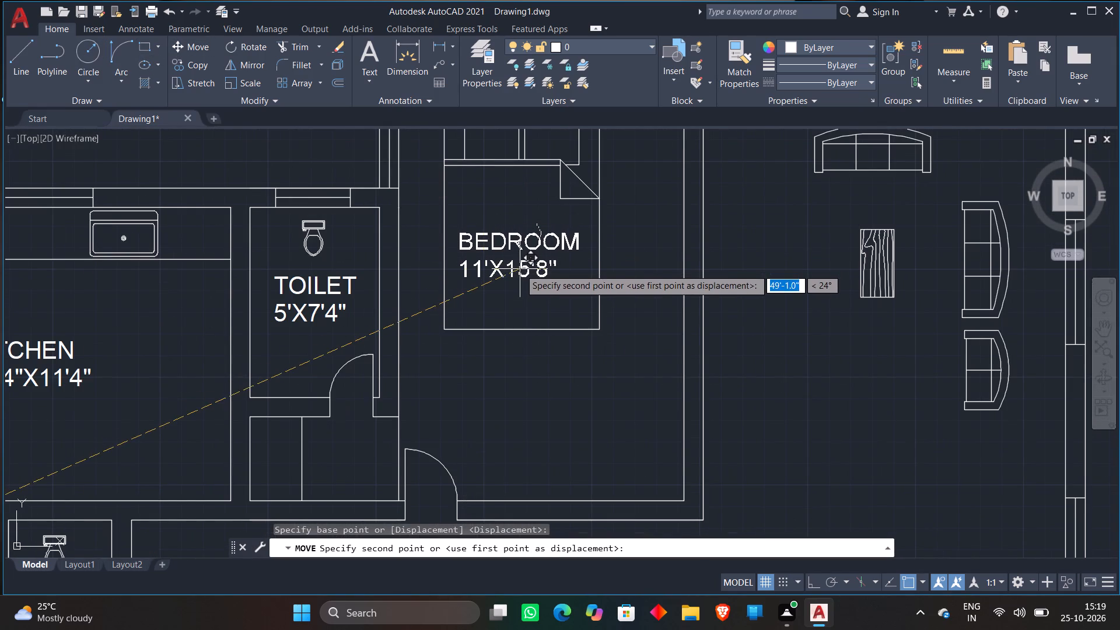
click(520, 269)
Move the DRAWING and 10'8"X12'8" text lines into the middle of the empty room on the other side of the staircase.
scroll(399, 246, down, 3)
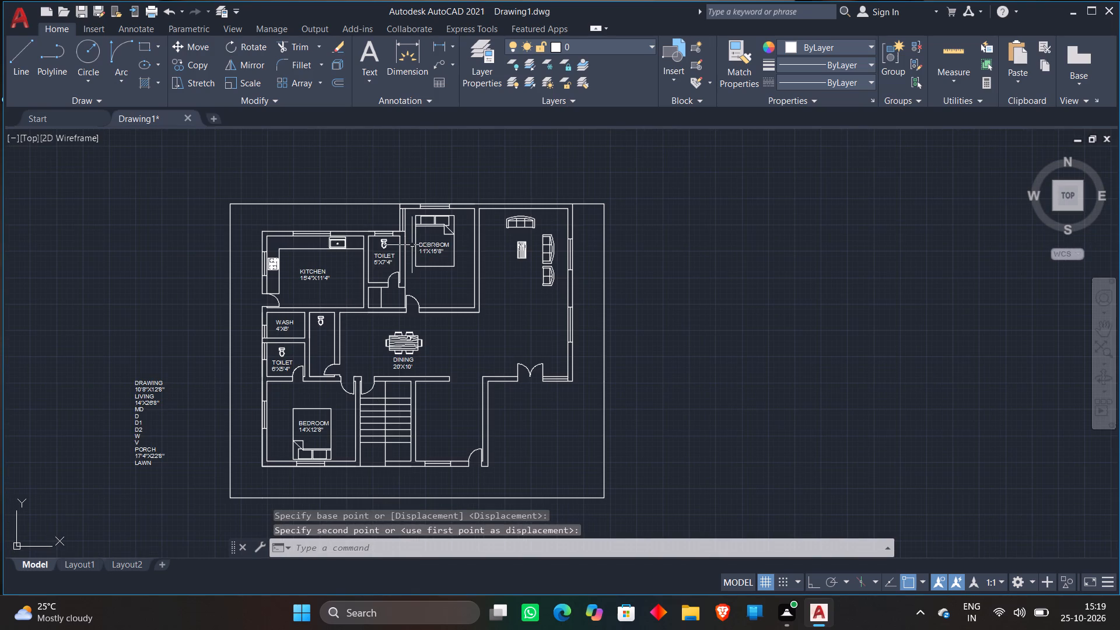
scroll(168, 383, up, 2)
click(162, 410)
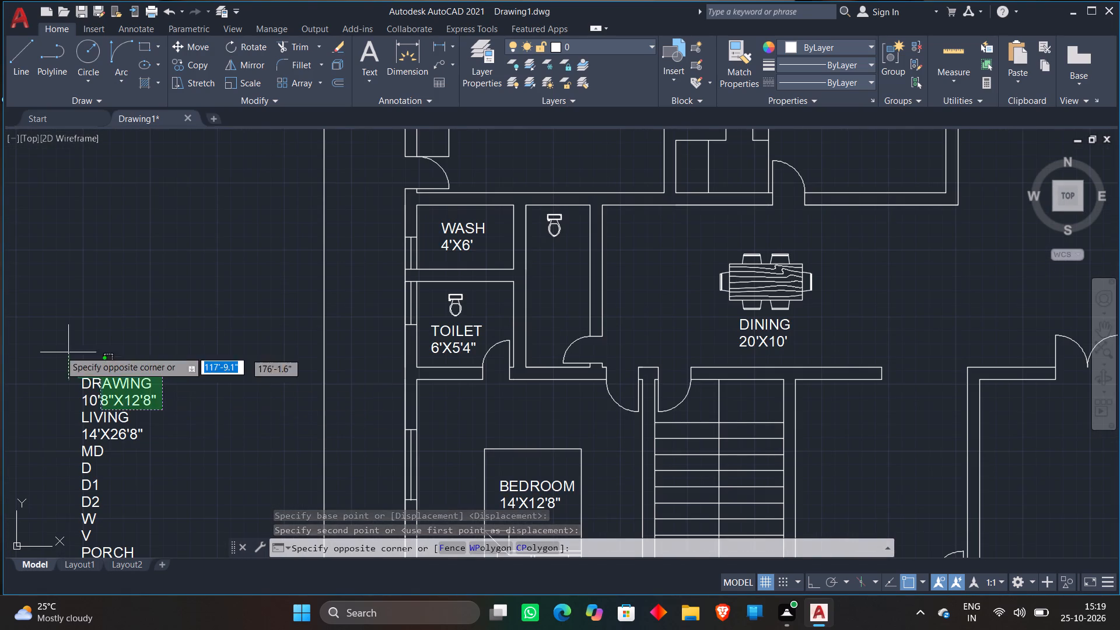
click(69, 334)
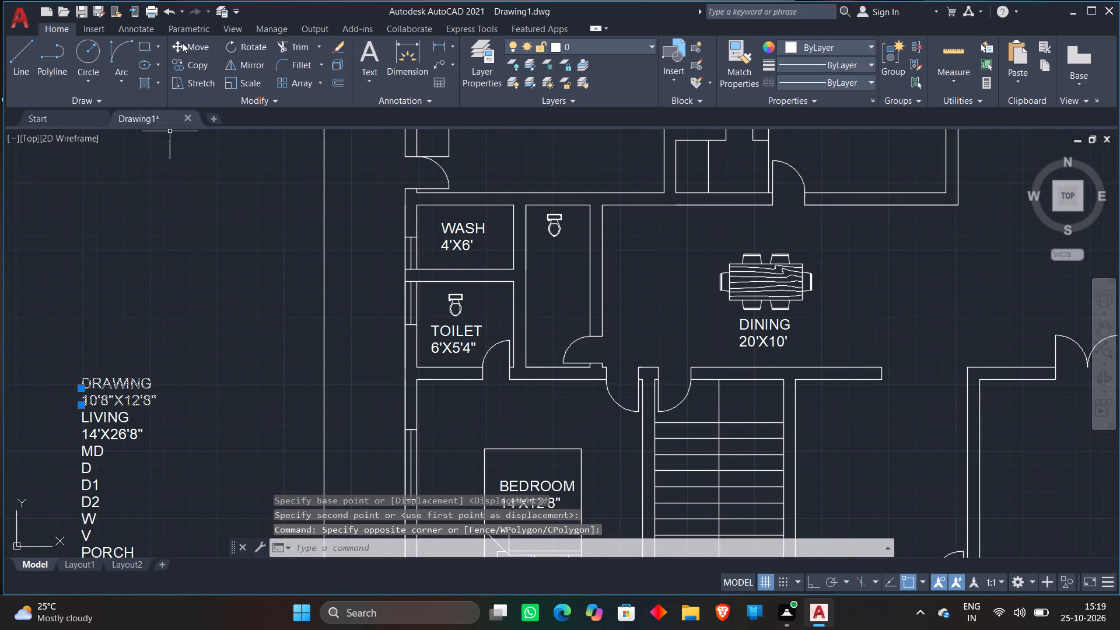
click(182, 43)
click(101, 393)
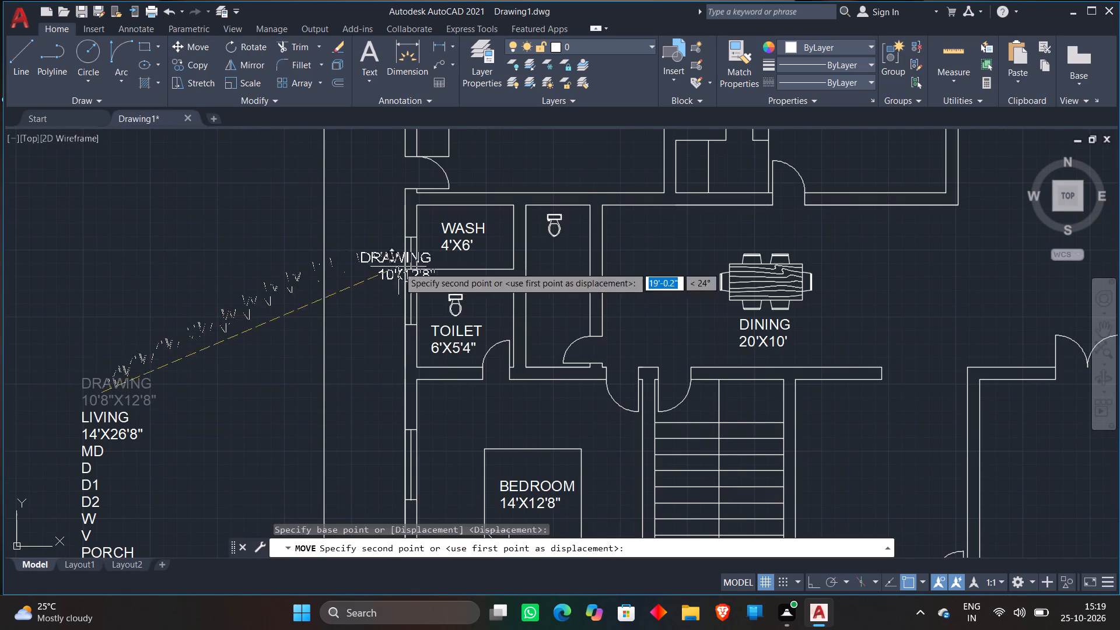
scroll(444, 276, down, 1)
scroll(712, 414, up, 3)
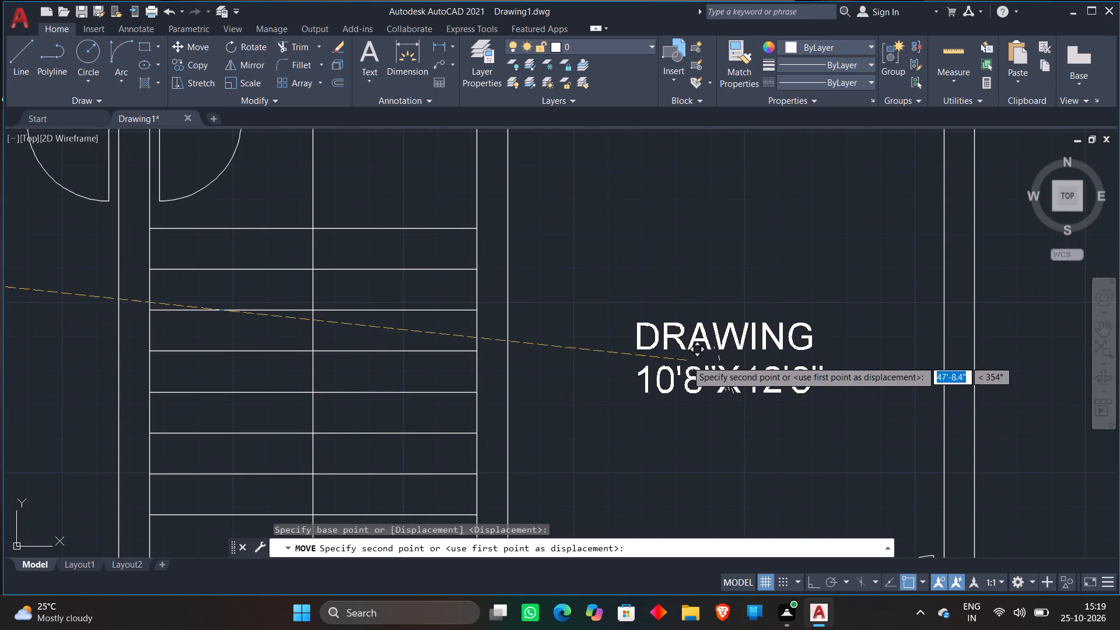
click(686, 351)
Move the LIVING and 14'X26'8" text lines into the sofa room, below the coffee table.
scroll(707, 315, down, 5)
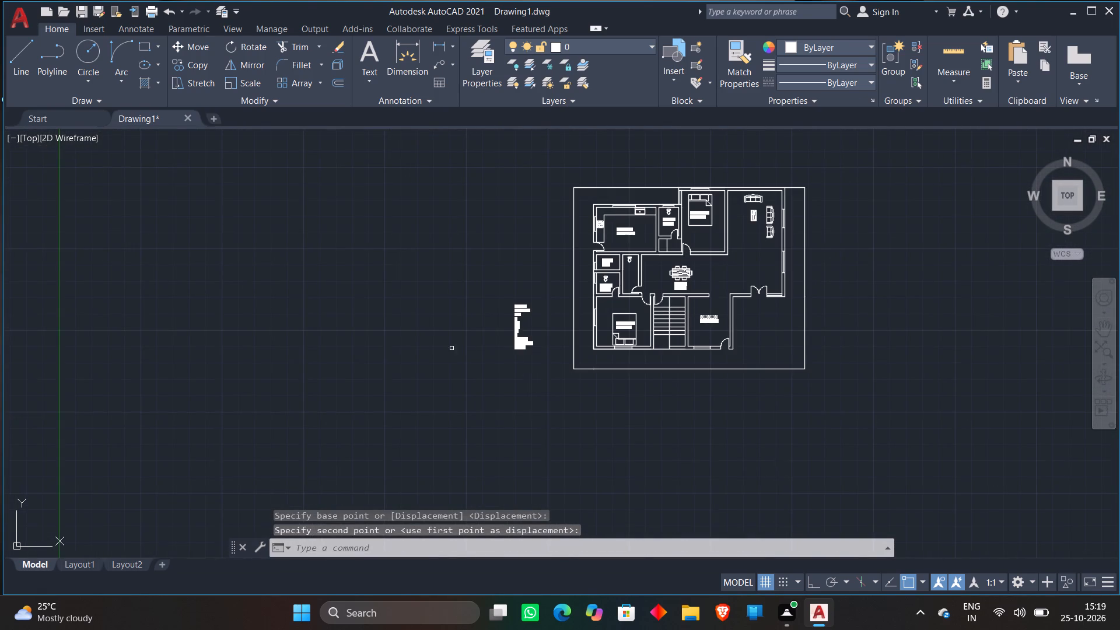
scroll(523, 317, up, 3)
click(535, 296)
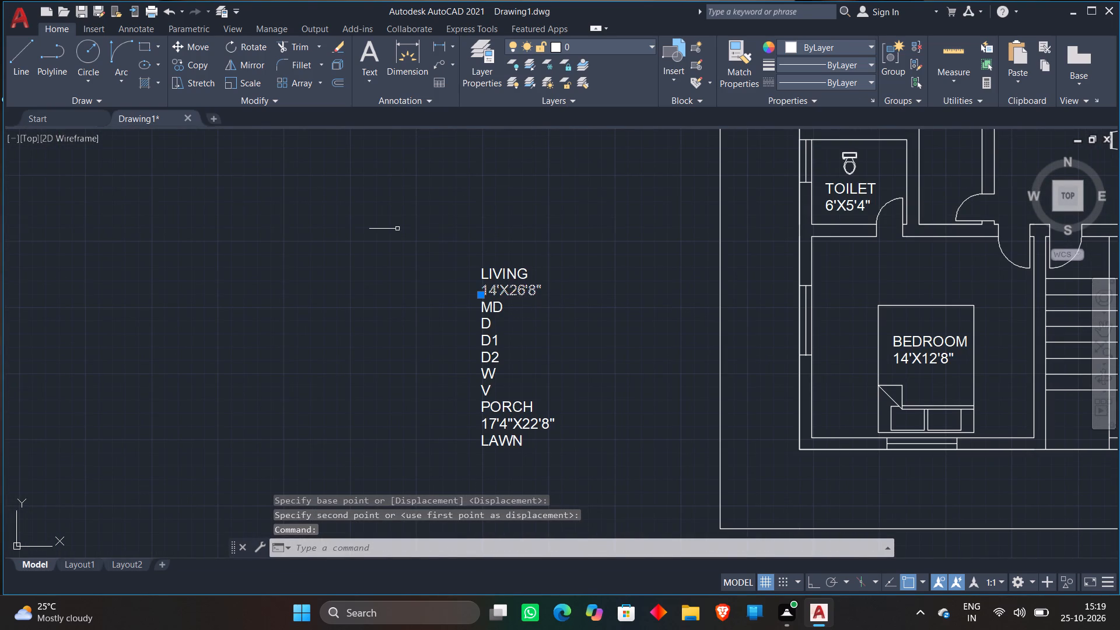
click(504, 274)
click(184, 48)
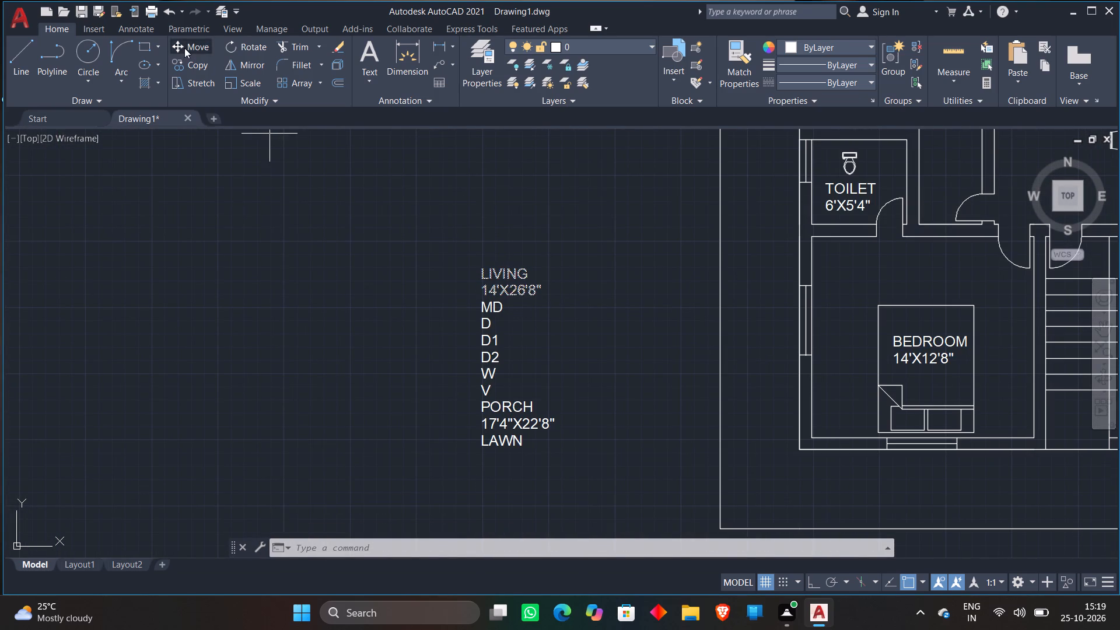
click(500, 279)
scroll(527, 199, down, 1)
middle_drag(527, 201, 359, 344)
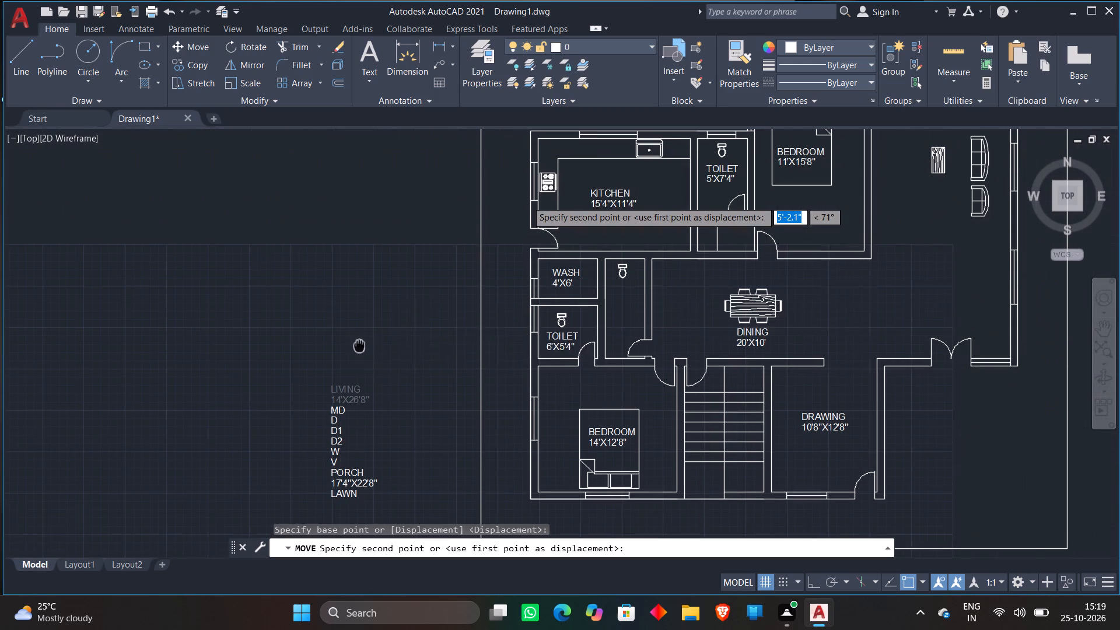
scroll(922, 235, up, 1)
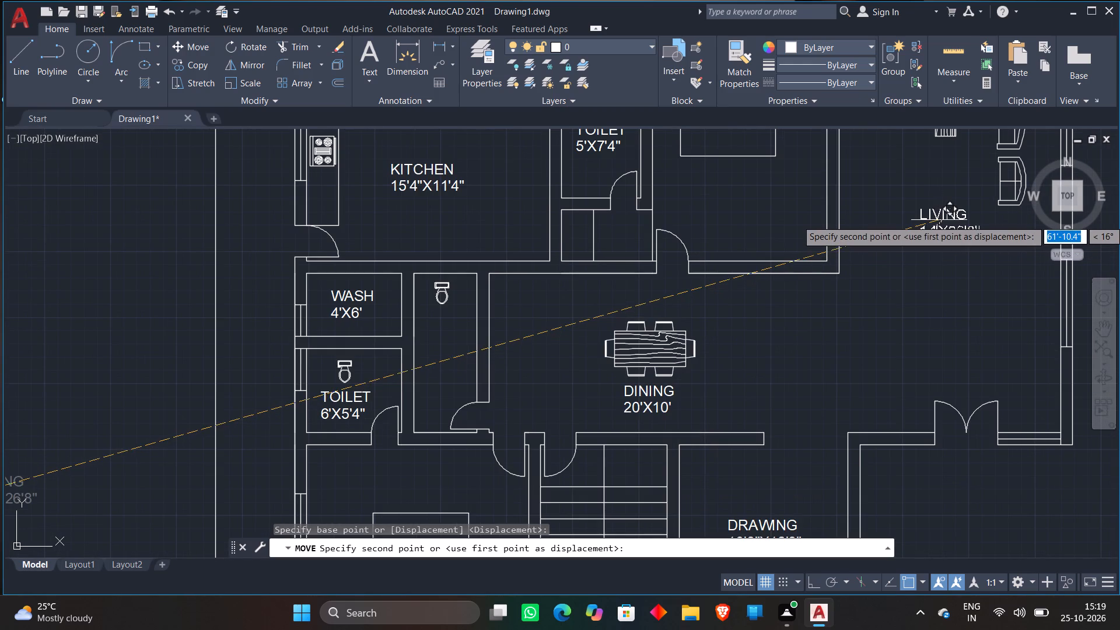
click(939, 220)
Shift the 14'X26'8" text line slightly so it sits centred under LIVING.
scroll(853, 238, down, 2)
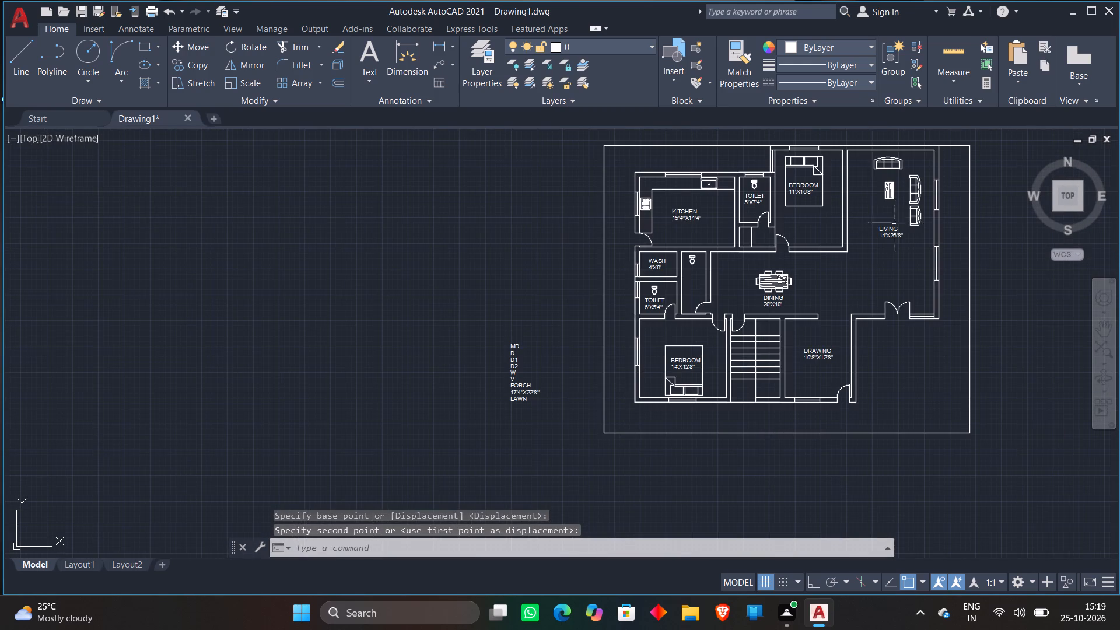
scroll(898, 222, up, 3)
click(872, 276)
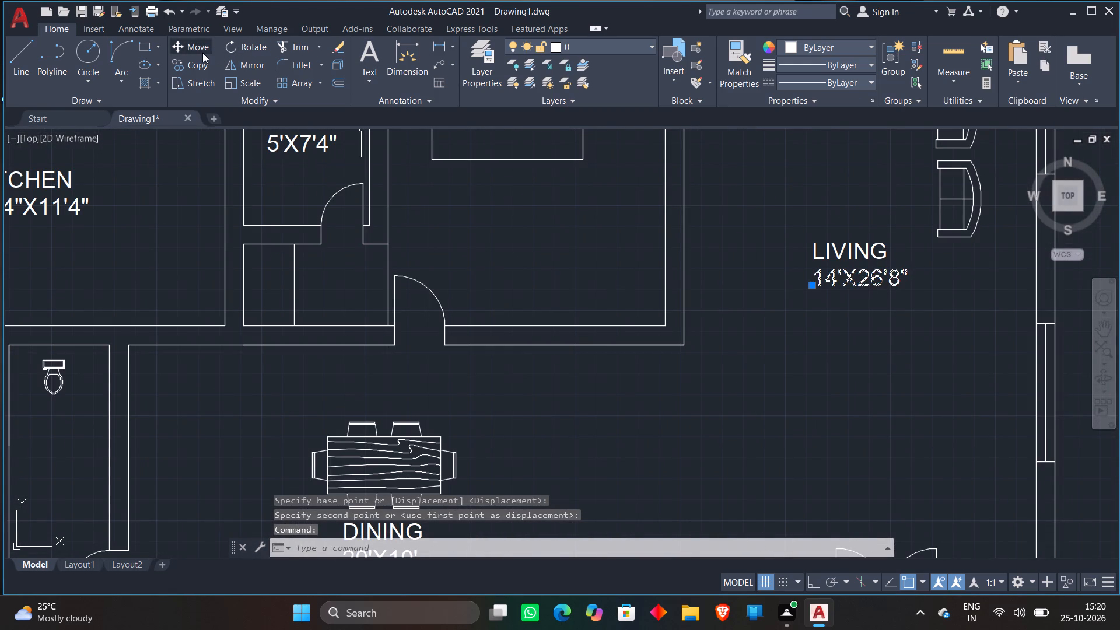
click(202, 52)
click(865, 281)
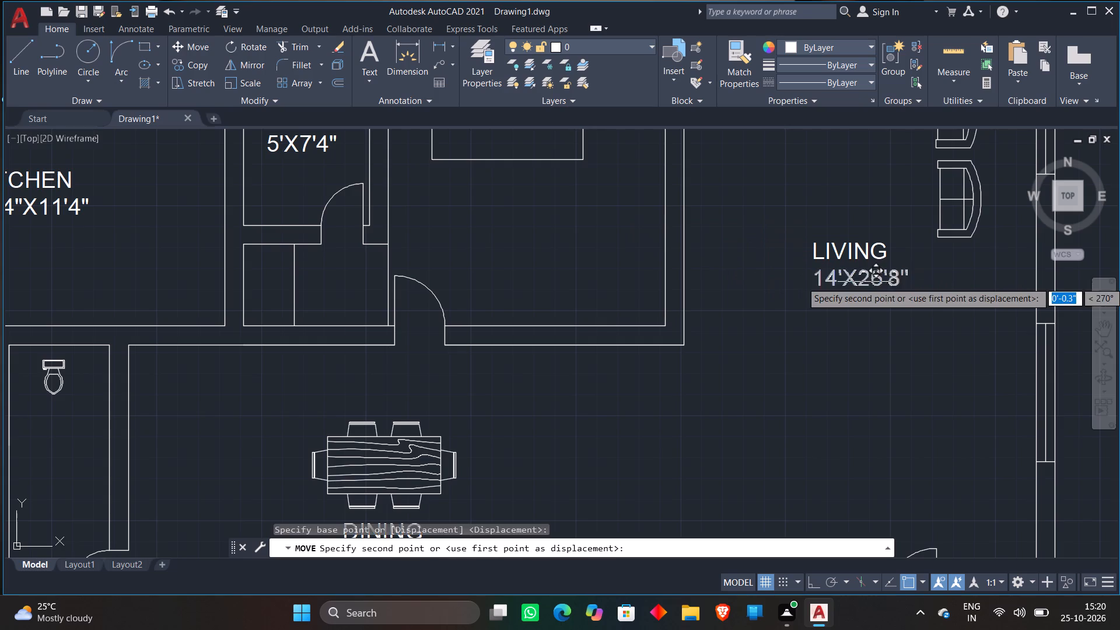
scroll(866, 281, up, 2)
click(834, 275)
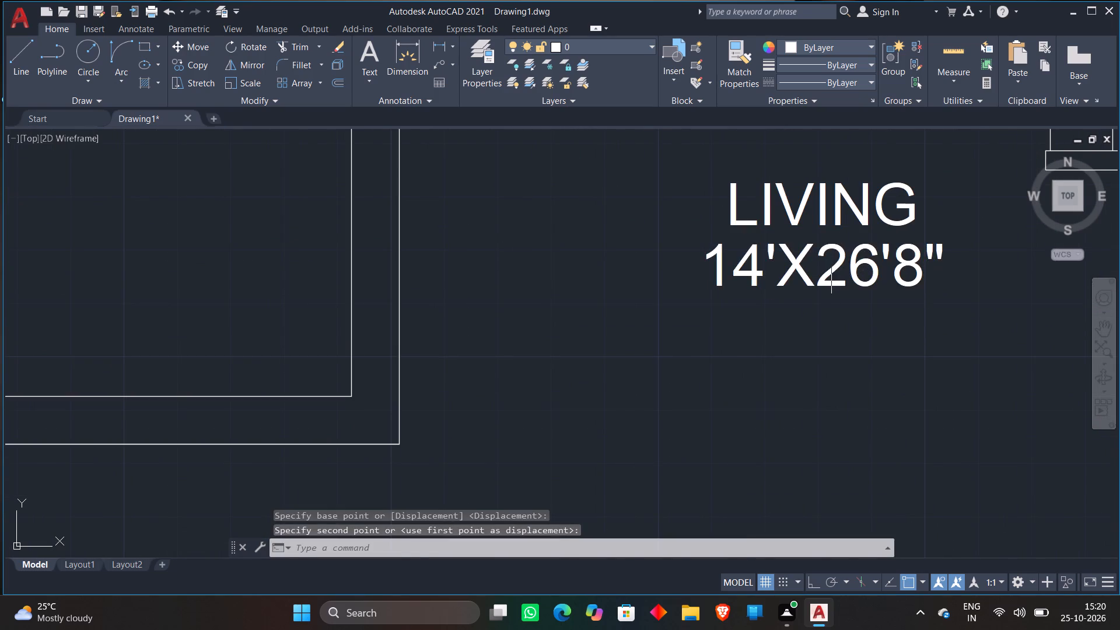
Move the MD label into the double-door opening in the living room's lower wall.
scroll(831, 265, down, 3)
scroll(668, 382, down, 1)
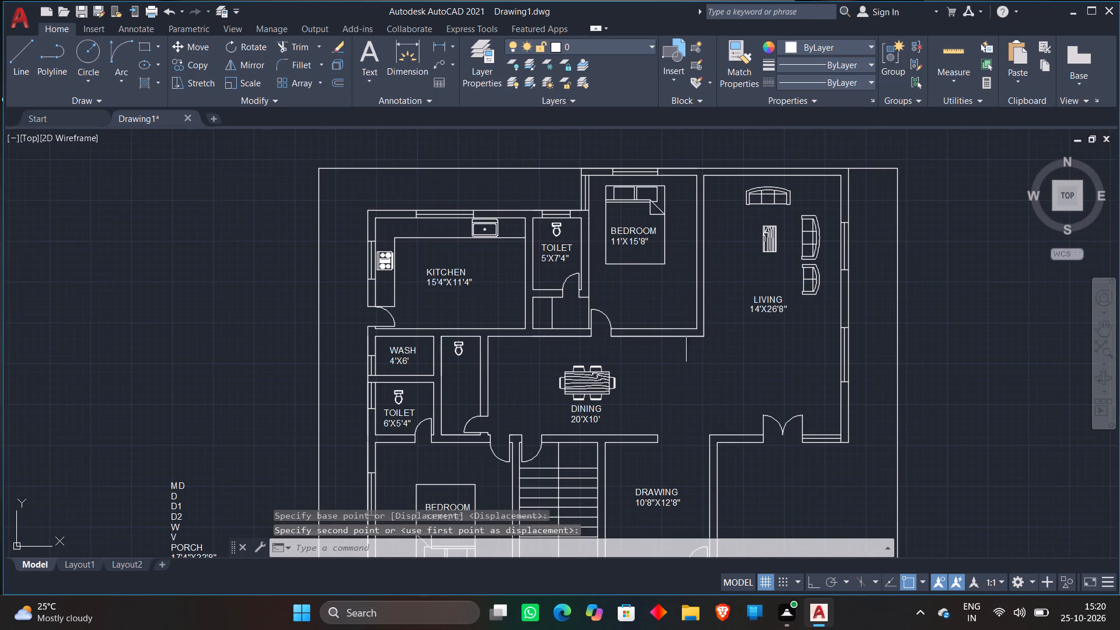
middle_drag(661, 291, 664, 229)
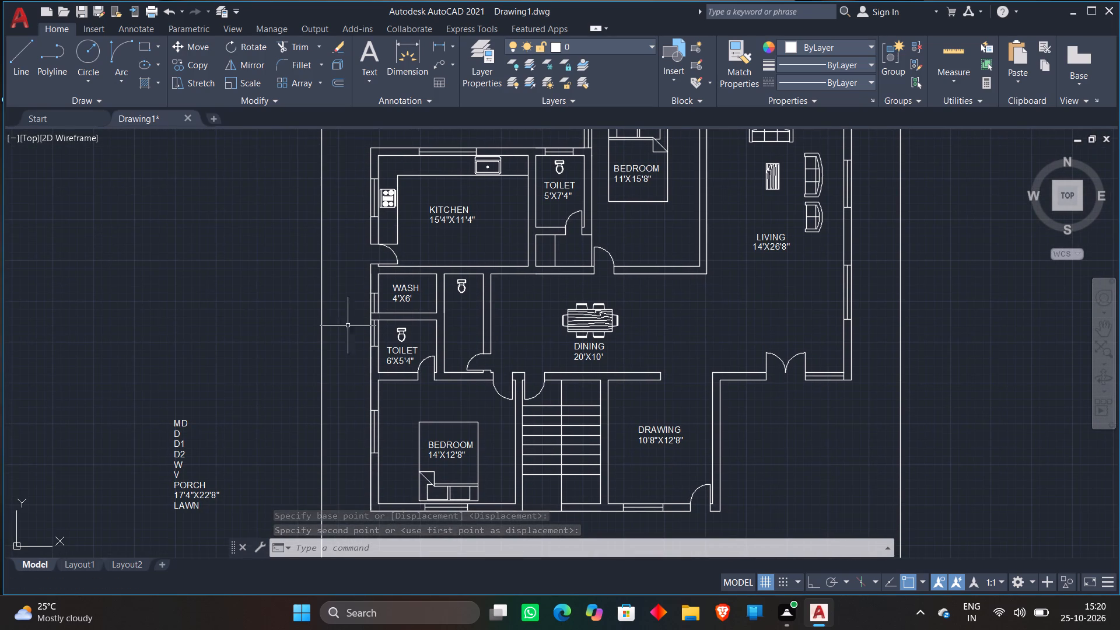
click(186, 416)
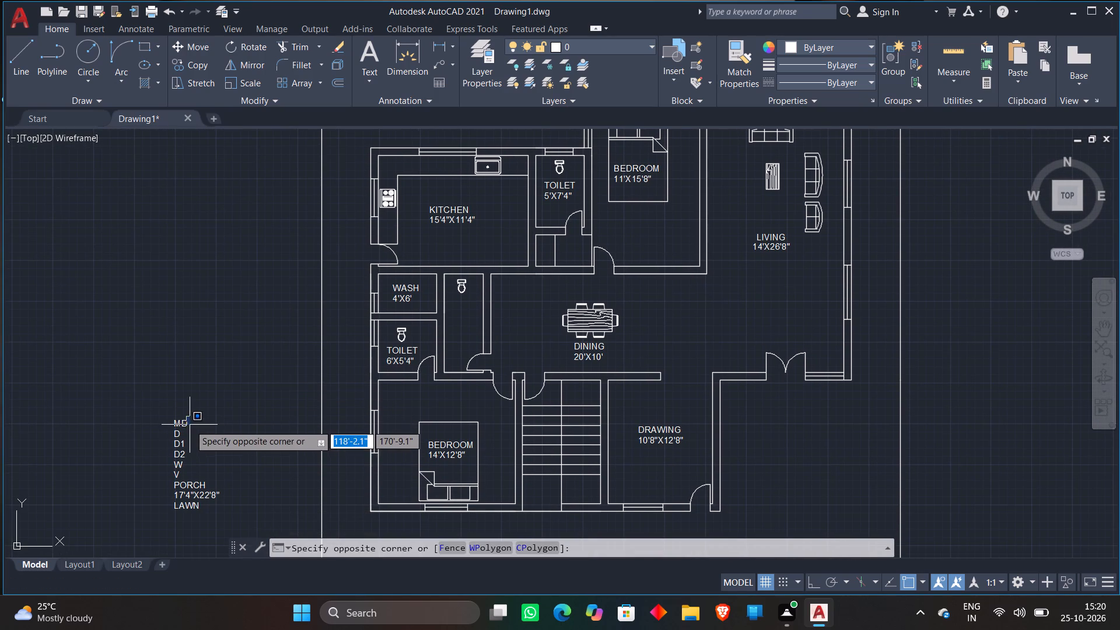
scroll(186, 421, up, 2)
click(152, 428)
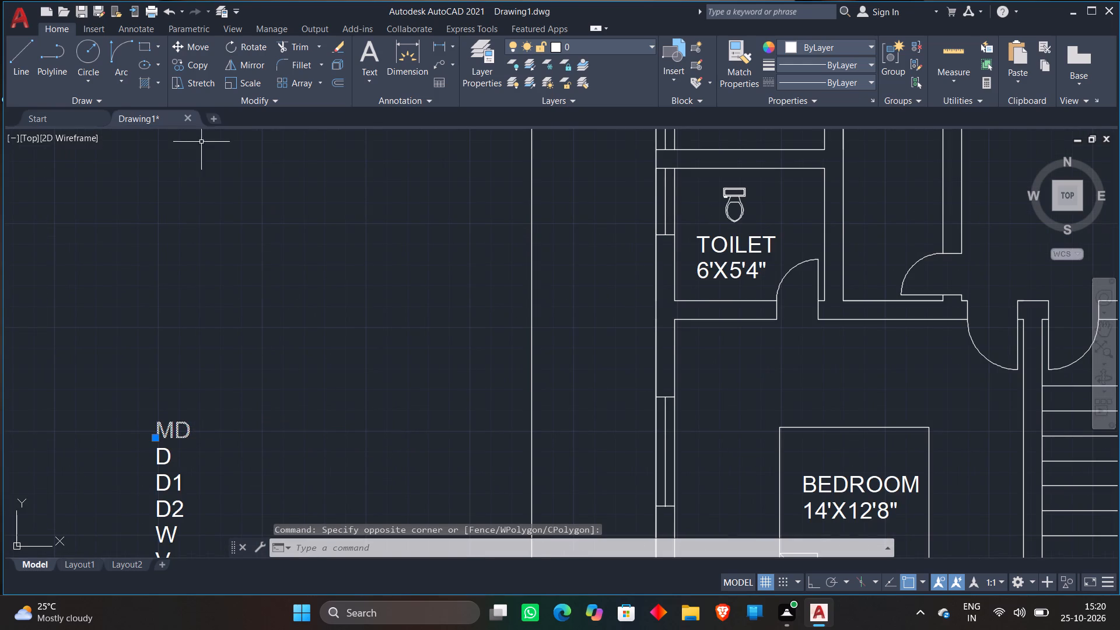
click(197, 45)
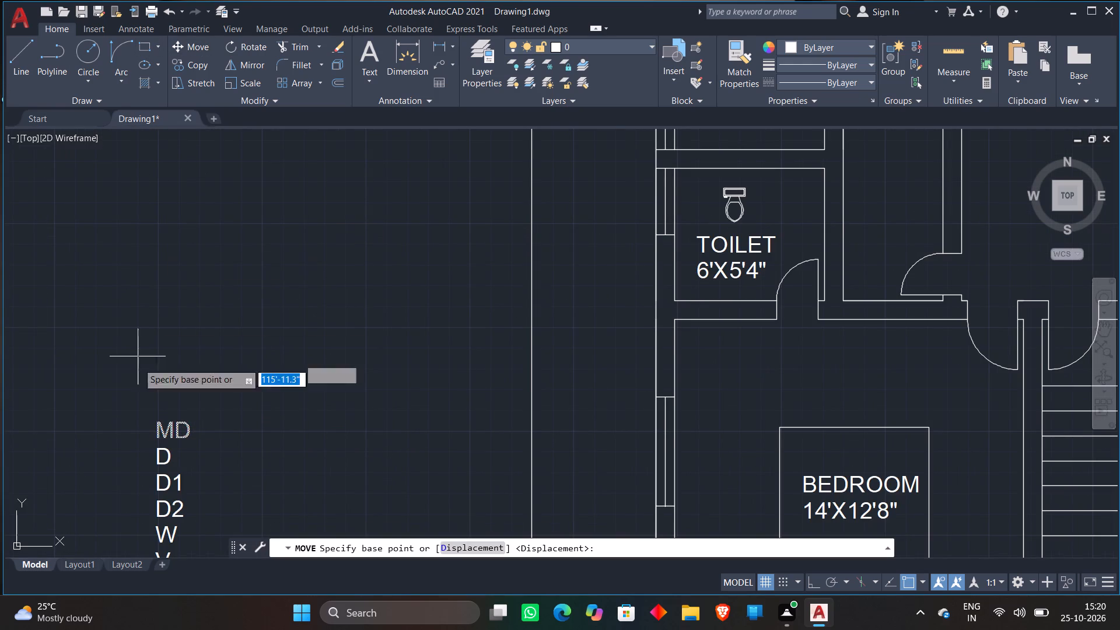
click(169, 432)
scroll(262, 262, down, 1)
middle_drag(261, 262, 257, 262)
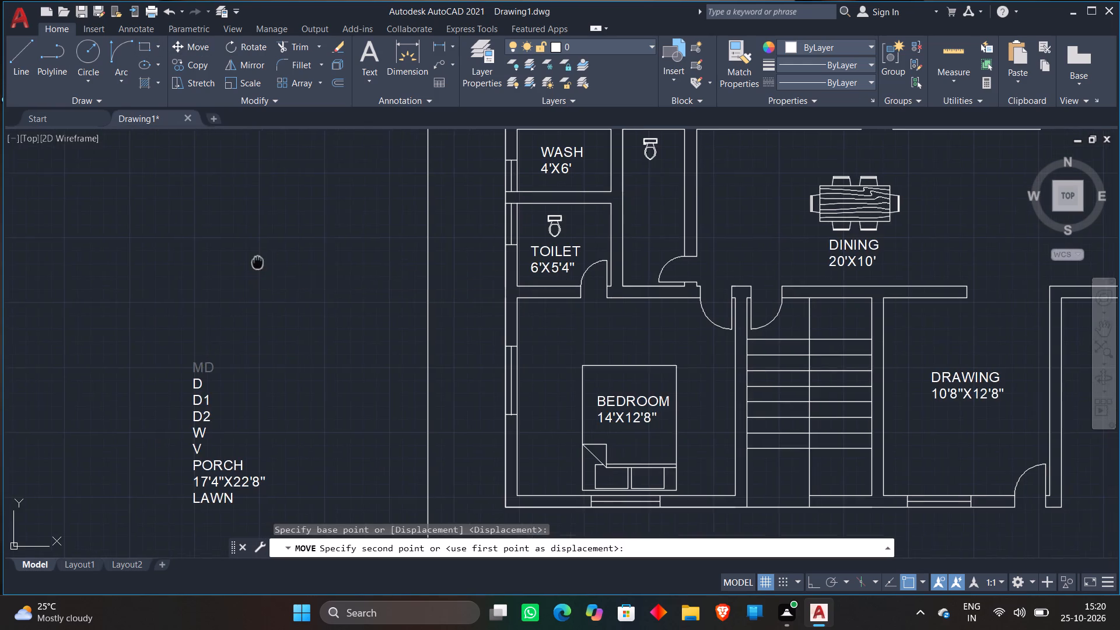
middle_drag(257, 262, 0, 300)
scroll(844, 332, up, 1)
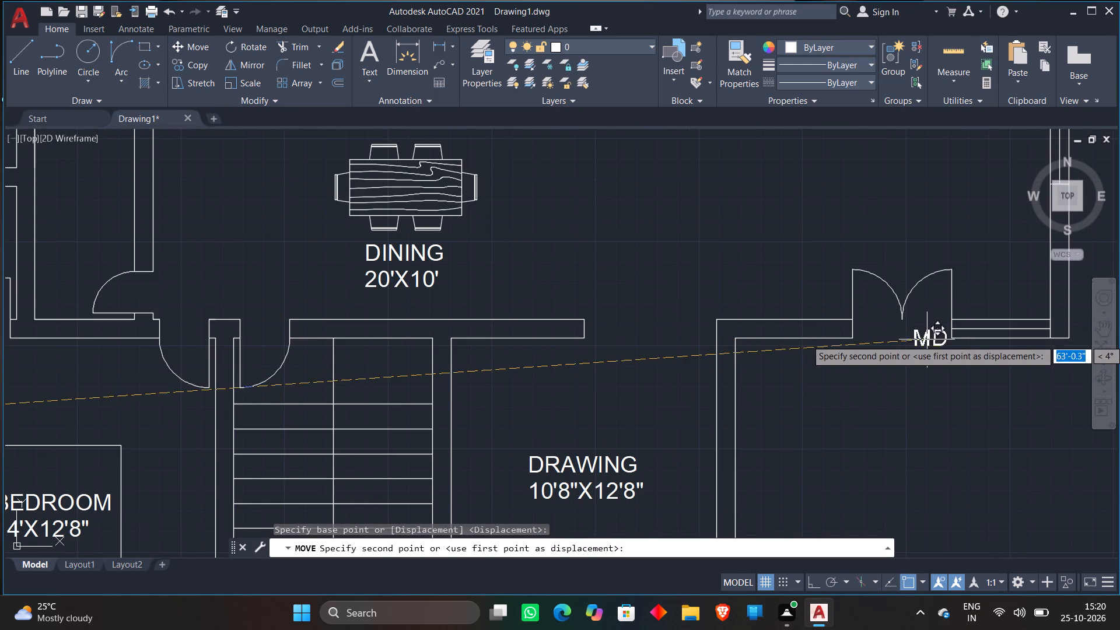
scroll(897, 335, up, 3)
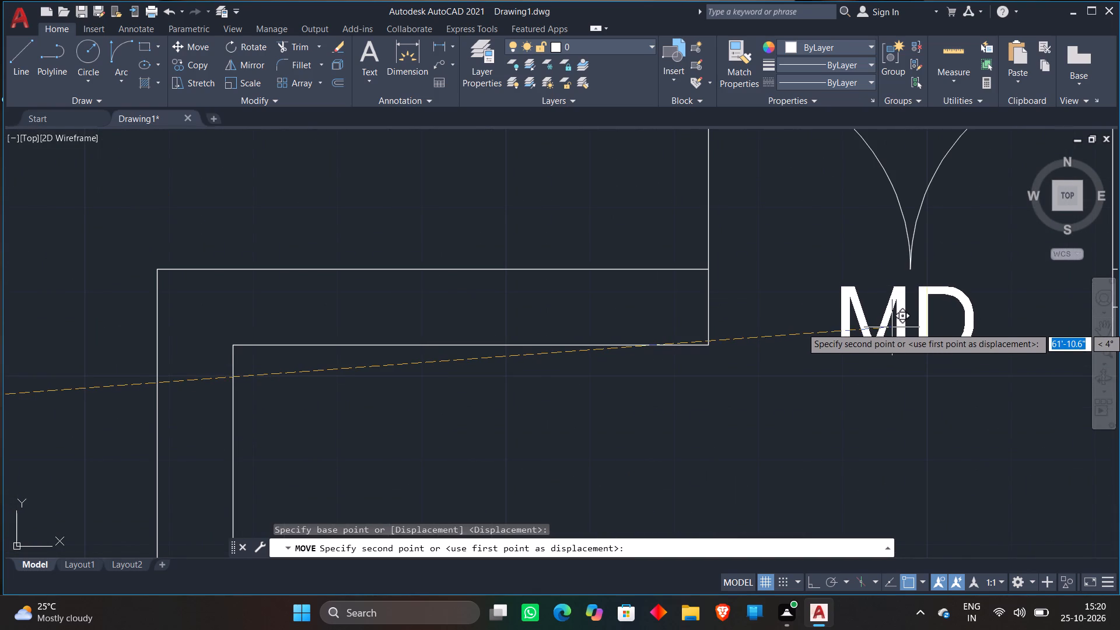
click(892, 327)
Move the D label into the single-door opening in the drawing room's lower wall.
scroll(892, 327, down, 3)
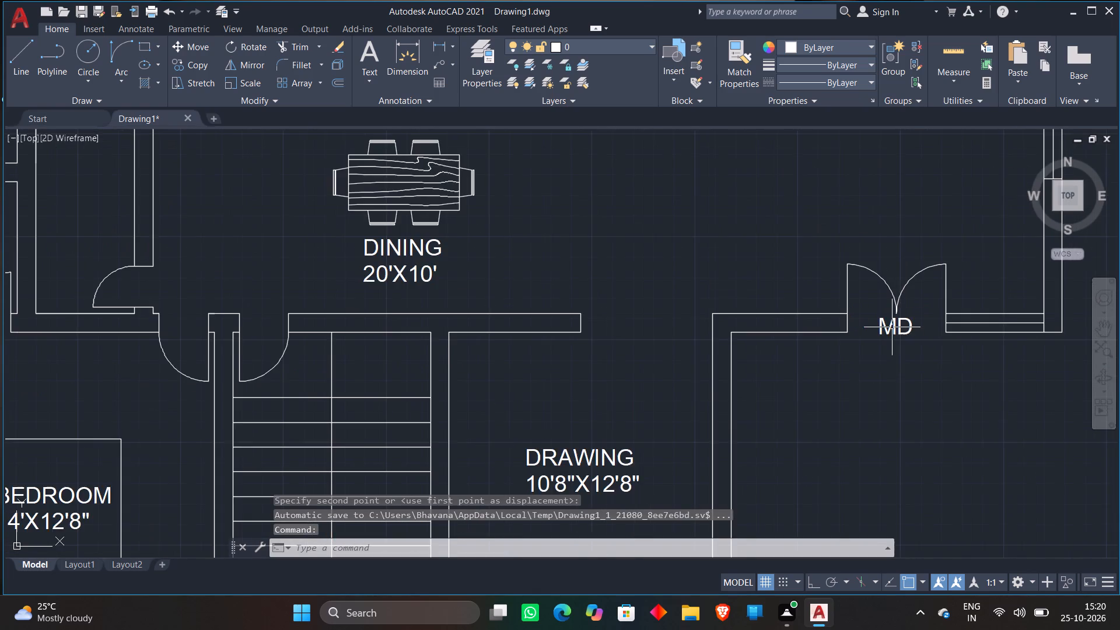
scroll(892, 327, down, 1)
scroll(722, 333, down, 1)
middle_drag(722, 333, 720, 327)
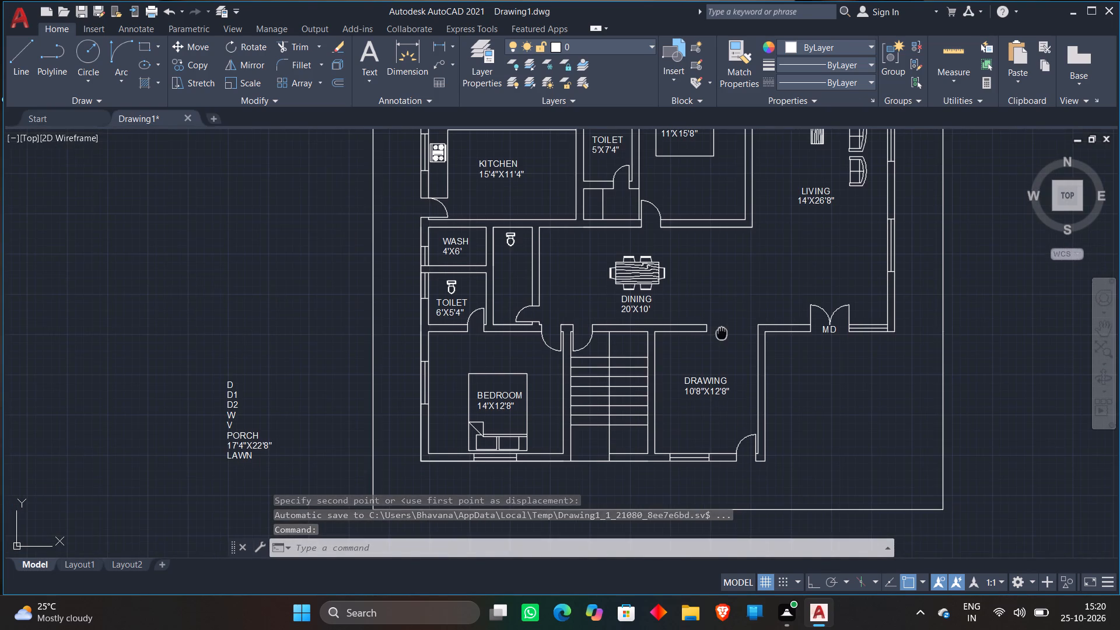
middle_drag(720, 327, 715, 294)
scroll(466, 328, up, 2)
scroll(187, 300, down, 2)
click(49, 325)
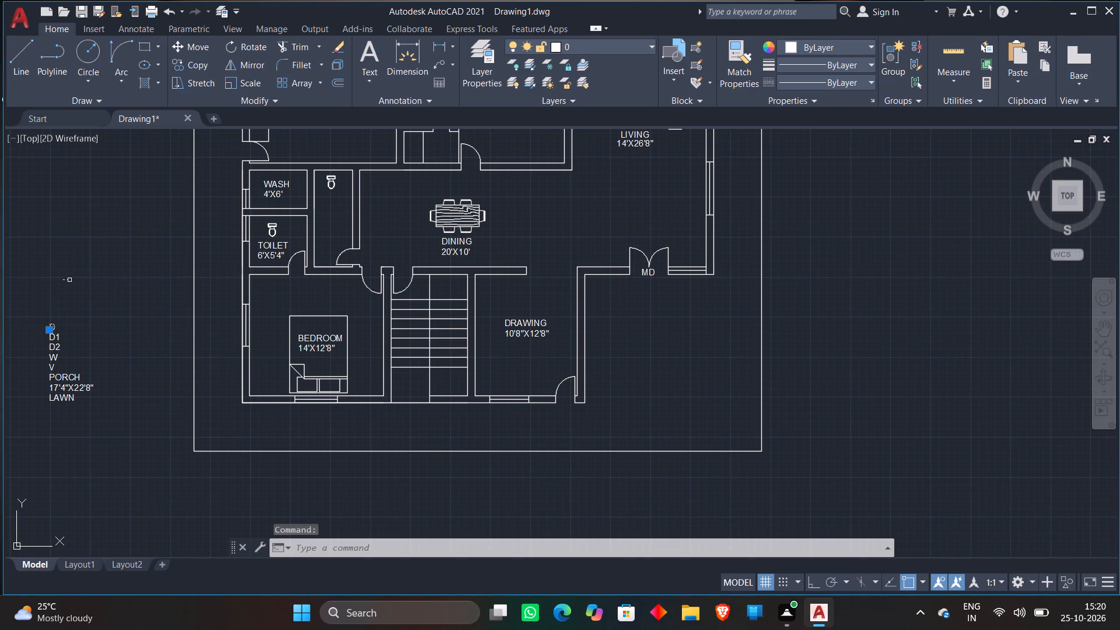
click(180, 48)
scroll(51, 327, up, 1)
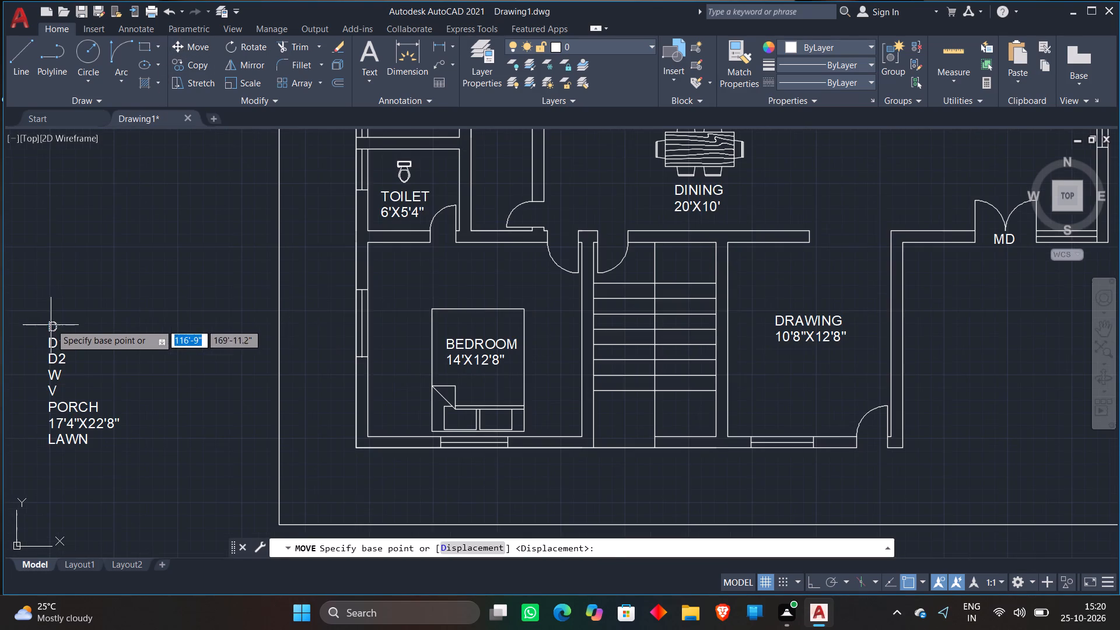
click(52, 327)
scroll(908, 446, up, 3)
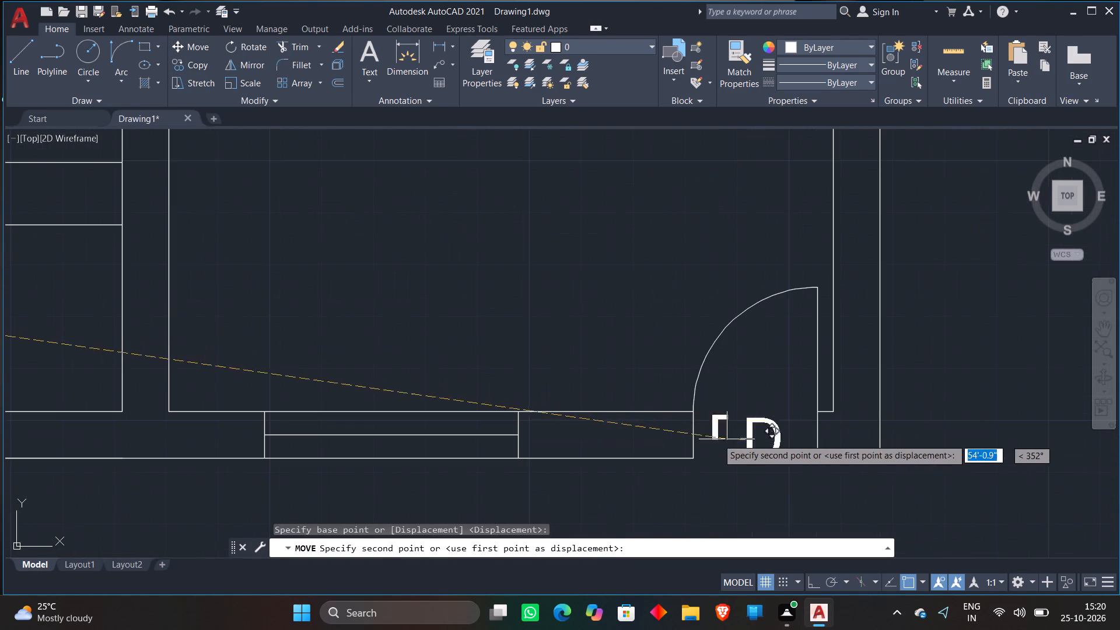
click(752, 442)
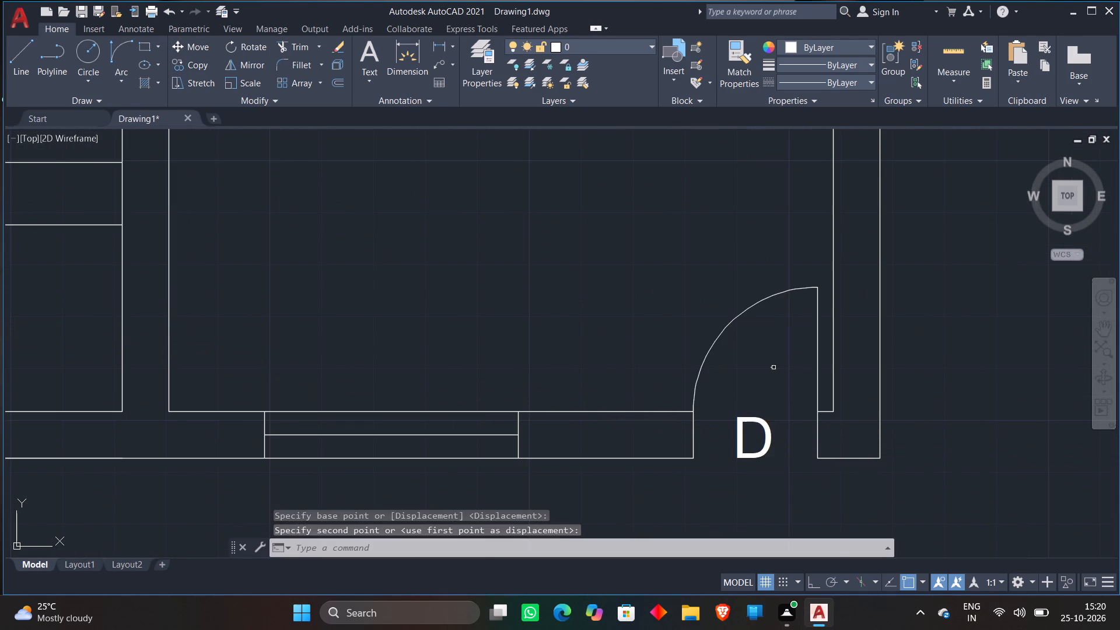
Move the D1 label into the door opening between the dining area and the staircase.
scroll(773, 367, down, 3)
scroll(360, 335, down, 2)
scroll(204, 316, up, 2)
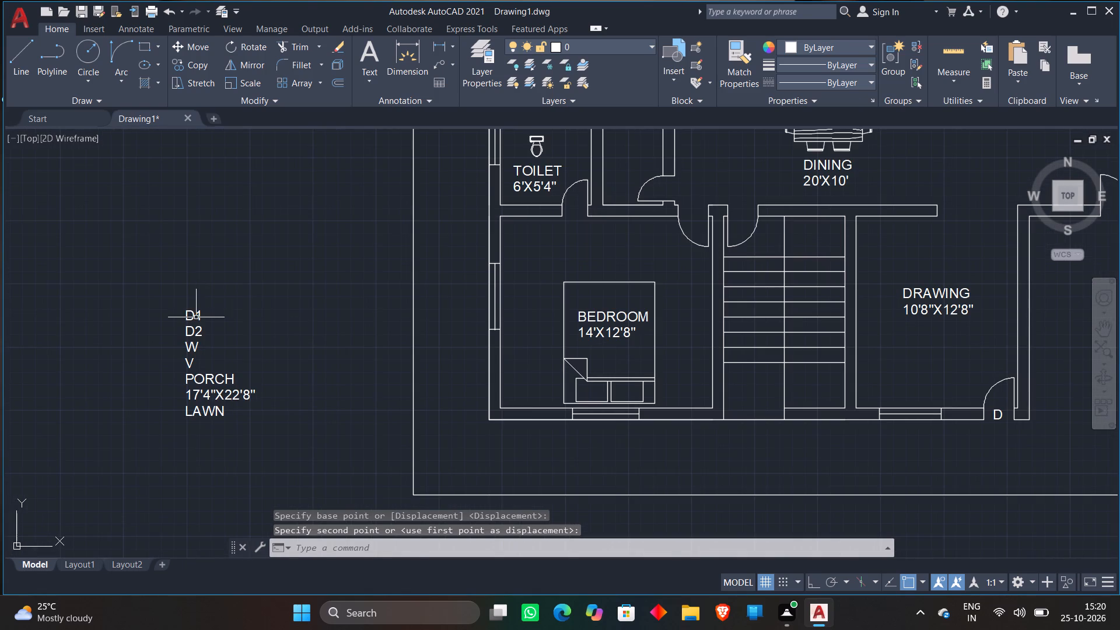
click(196, 317)
click(164, 298)
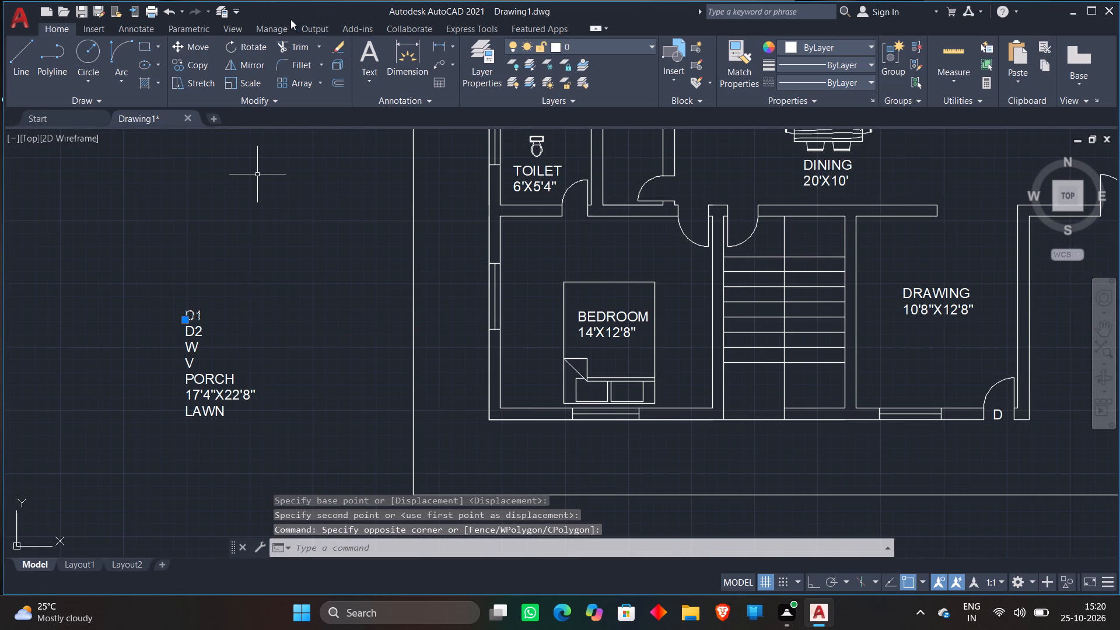
click(205, 45)
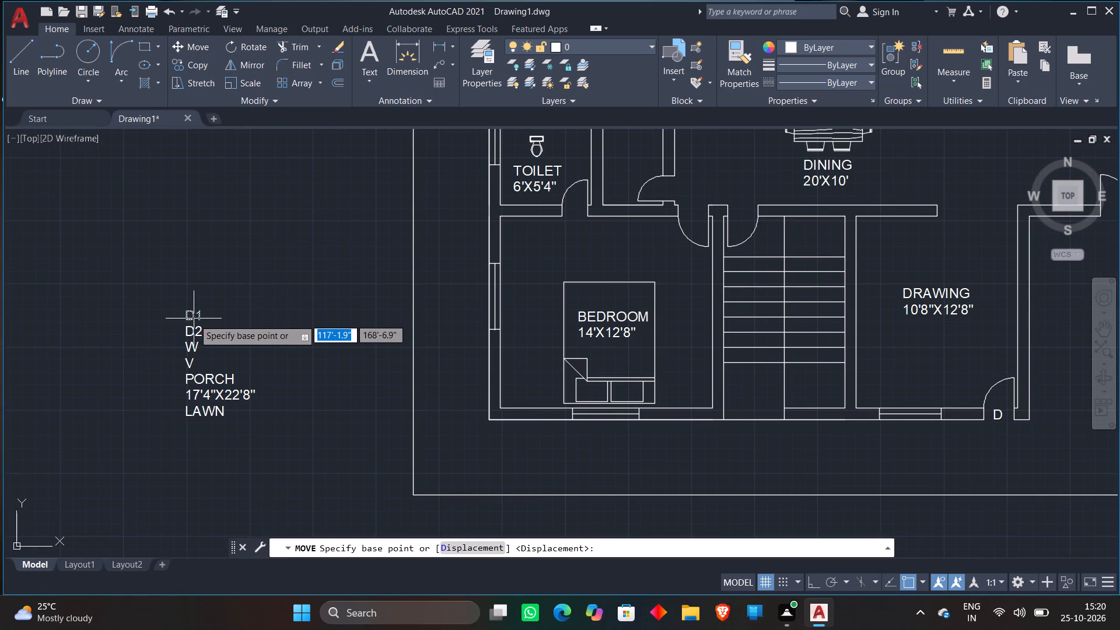
click(194, 319)
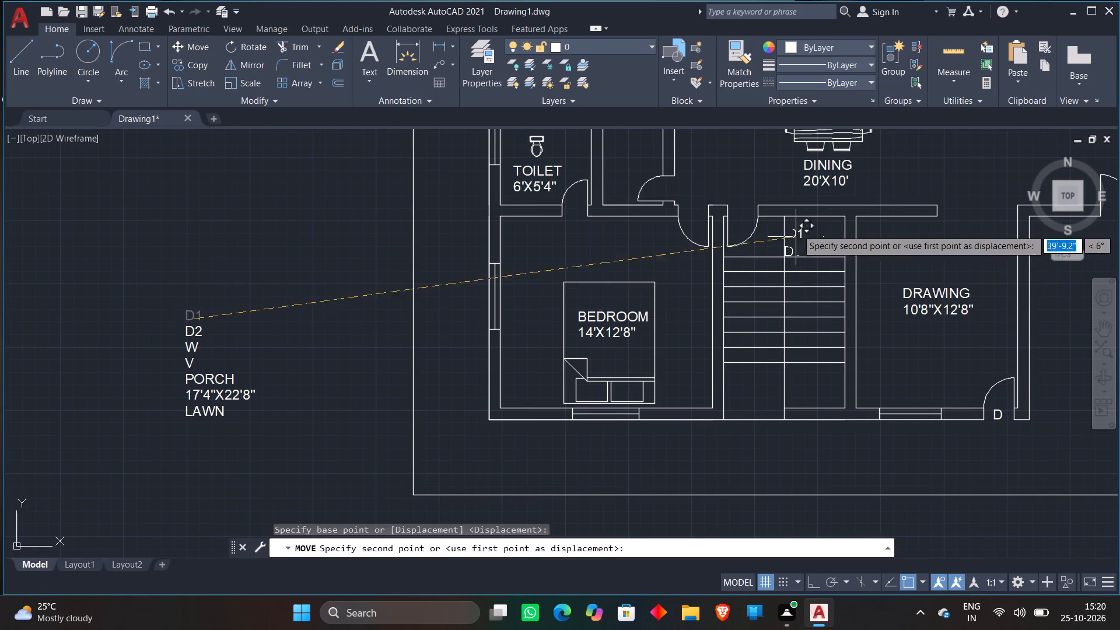
scroll(753, 197, up, 3)
click(709, 272)
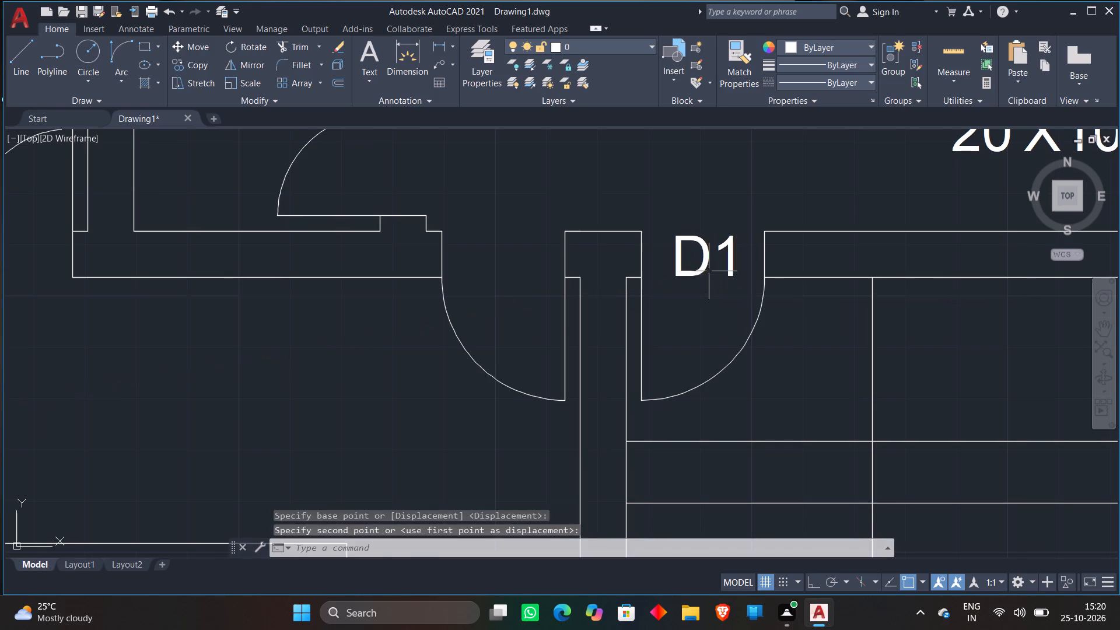
Move the D2 label into the door opening in the lower wall of the 6'X5'4" toilet.
scroll(718, 247, down, 4)
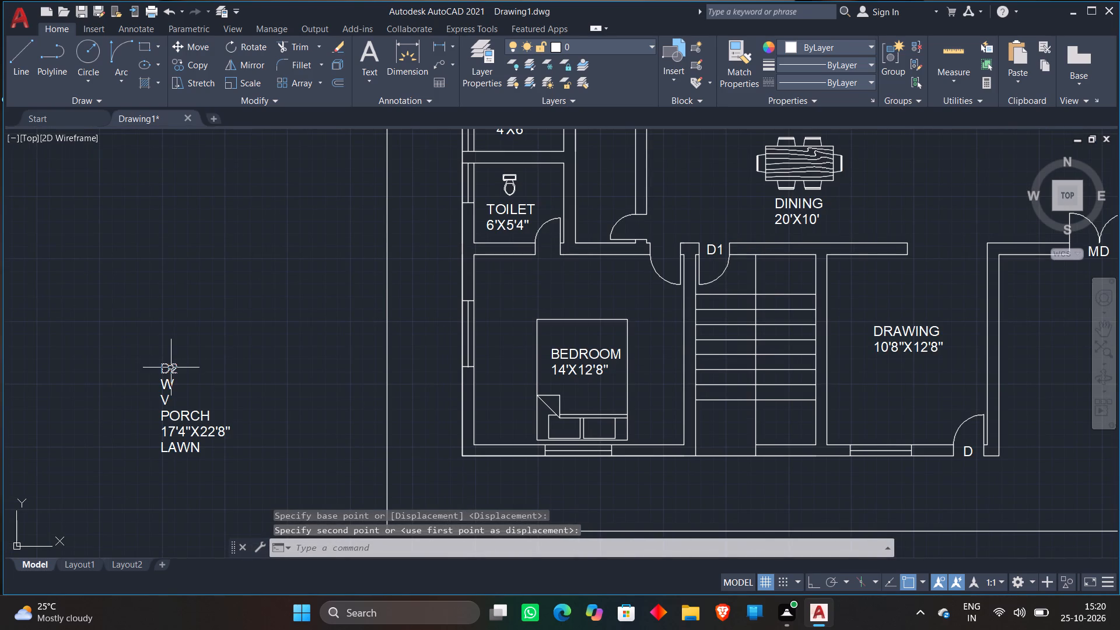
click(171, 367)
click(194, 48)
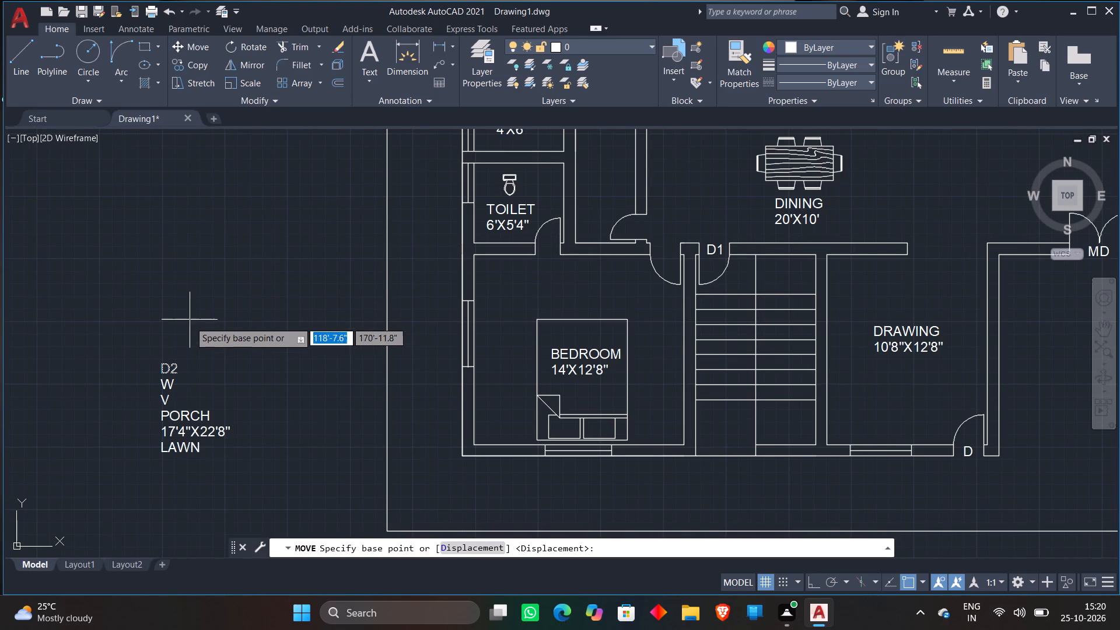
click(169, 372)
scroll(541, 213, up, 3)
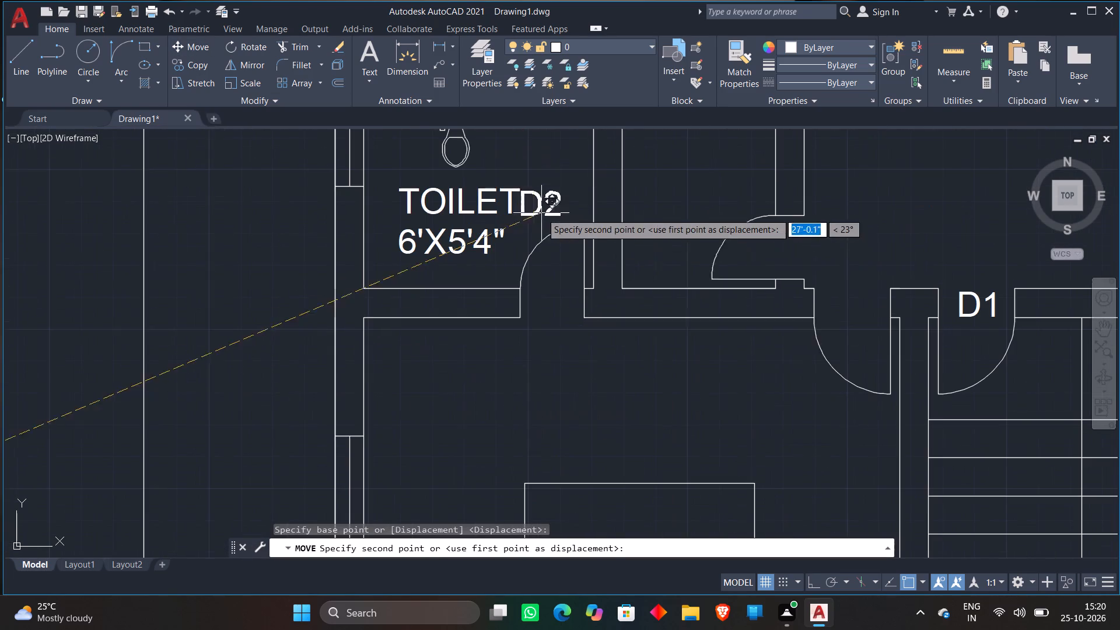
click(556, 314)
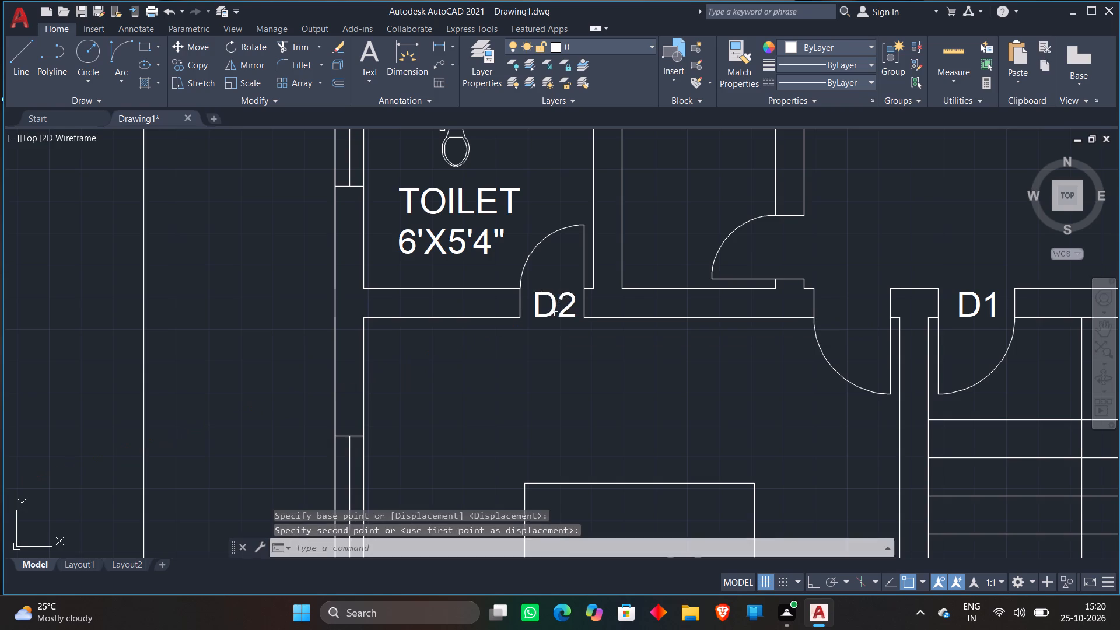
Move the W label to just below the window in the lower wall of the 14'X12'8" bedroom.
scroll(547, 288, down, 2)
click(170, 422)
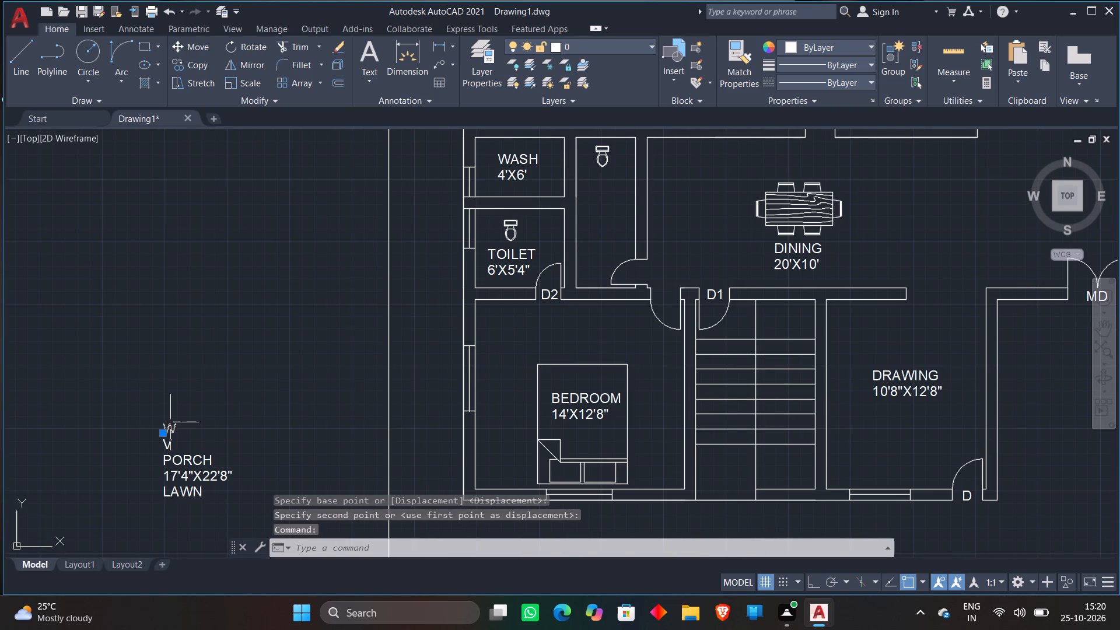
click(197, 47)
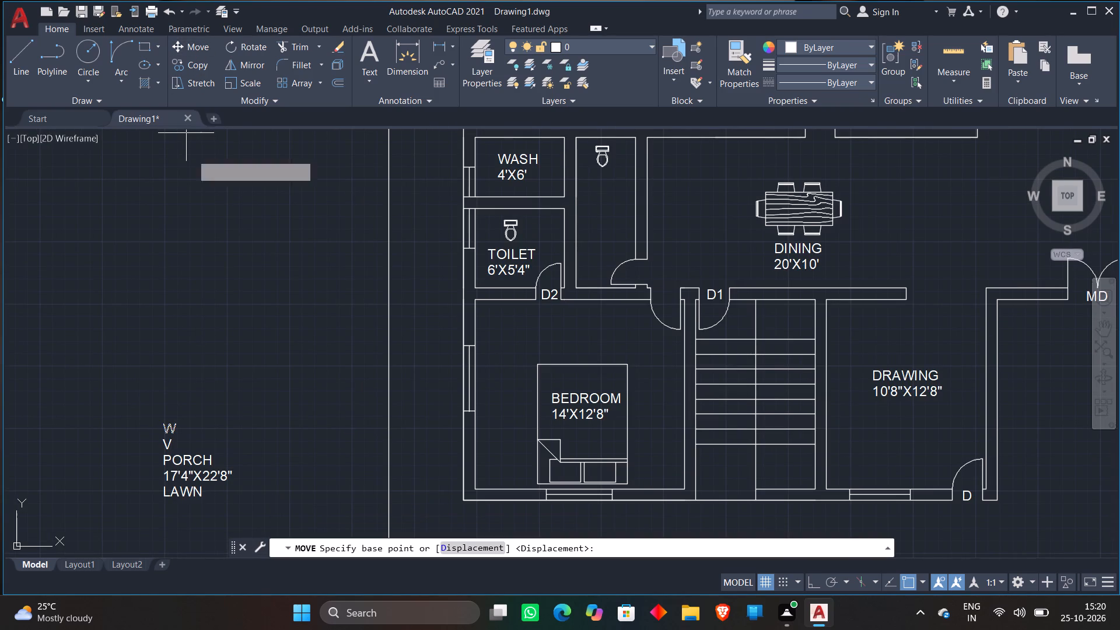
click(170, 430)
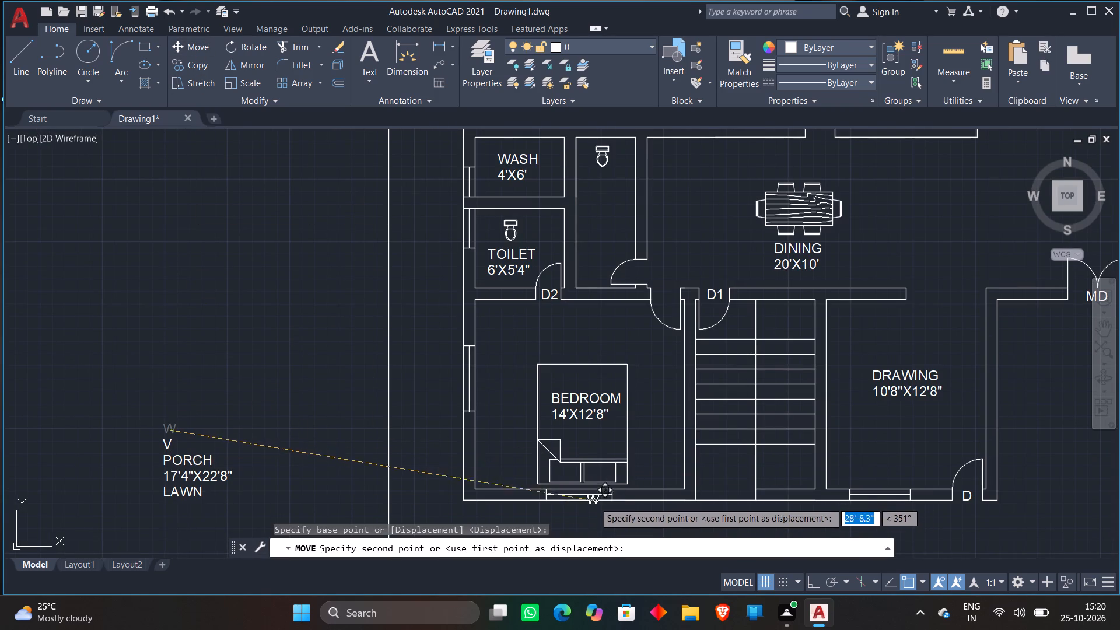
scroll(588, 505, up, 3)
click(559, 524)
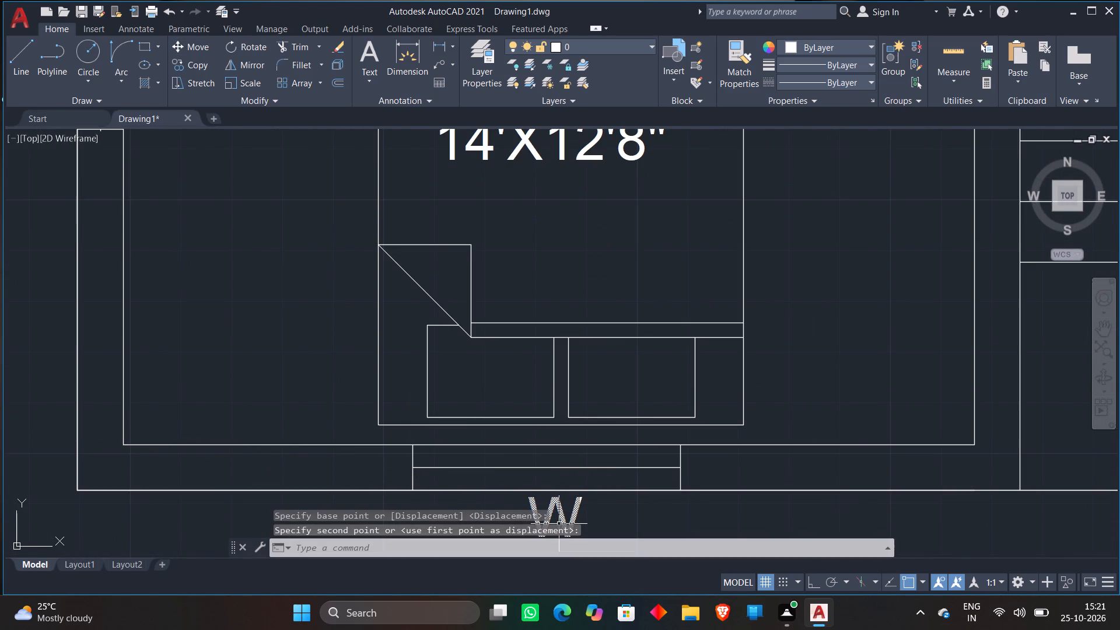
Move the V label to just outside the ventilator in the outer wall of the 6'X5'4" toilet.
scroll(349, 379, down, 3)
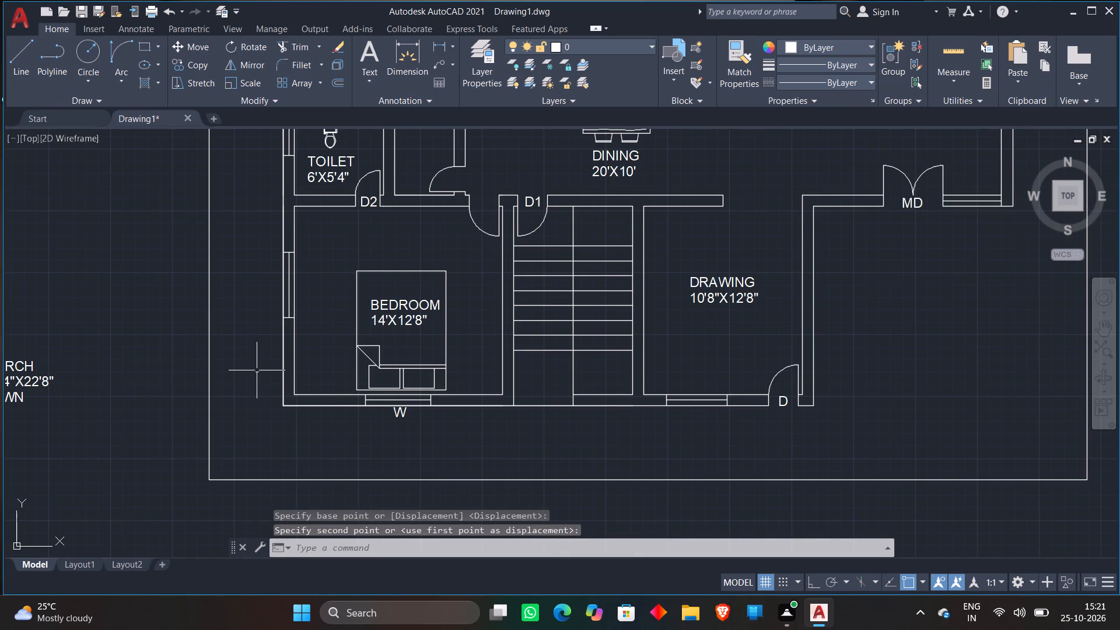
middle_drag(255, 370, 278, 324)
scroll(279, 325, down, 1)
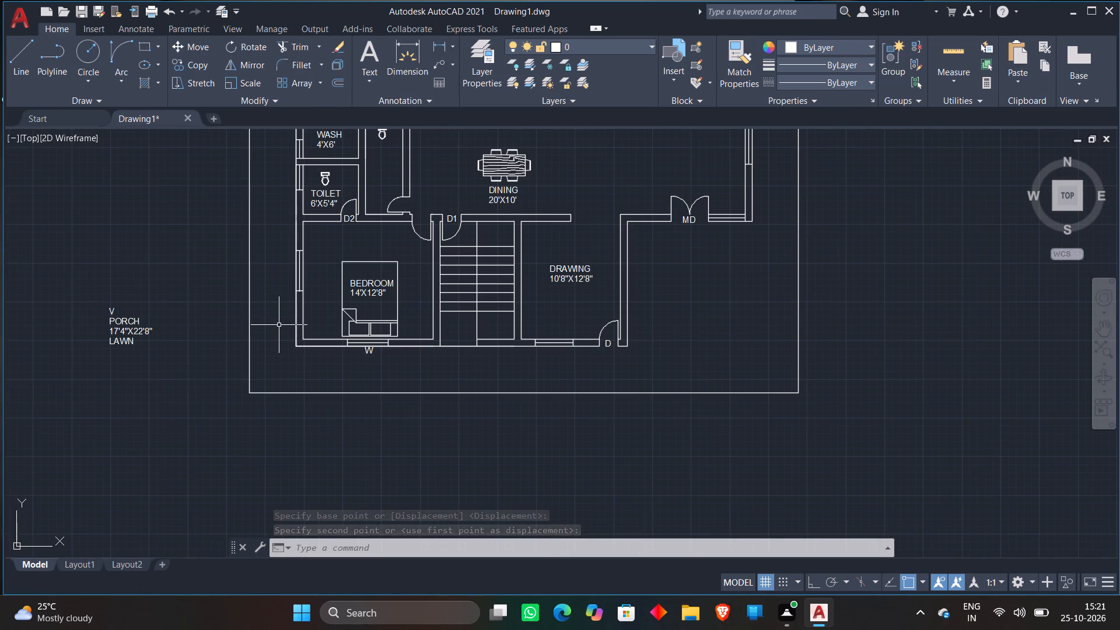
click(111, 313)
click(174, 50)
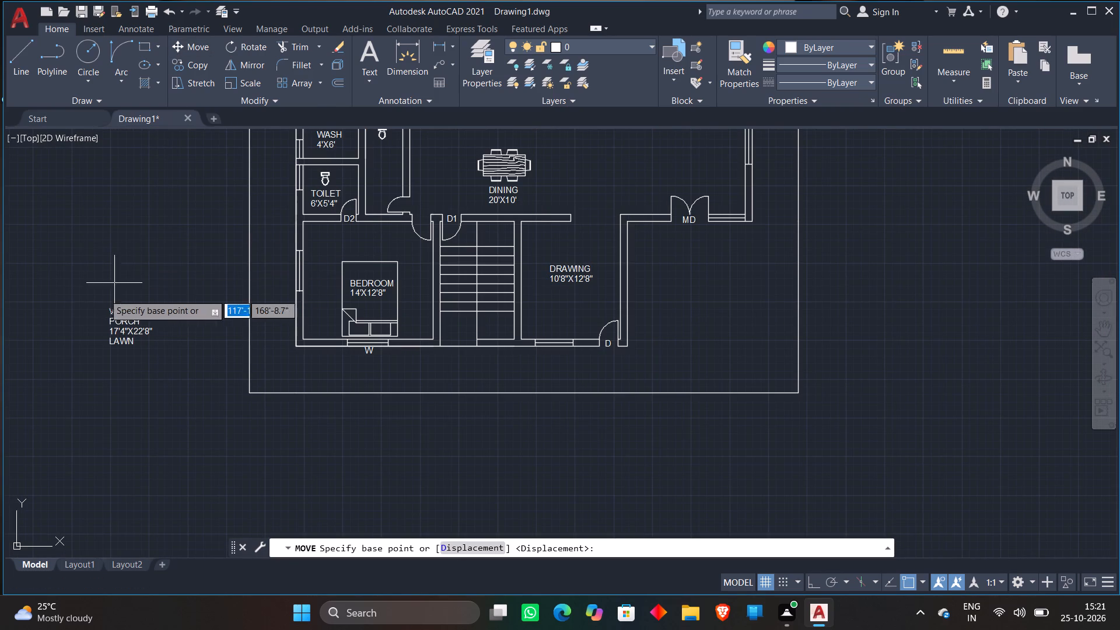
click(113, 312)
scroll(268, 216, up, 1)
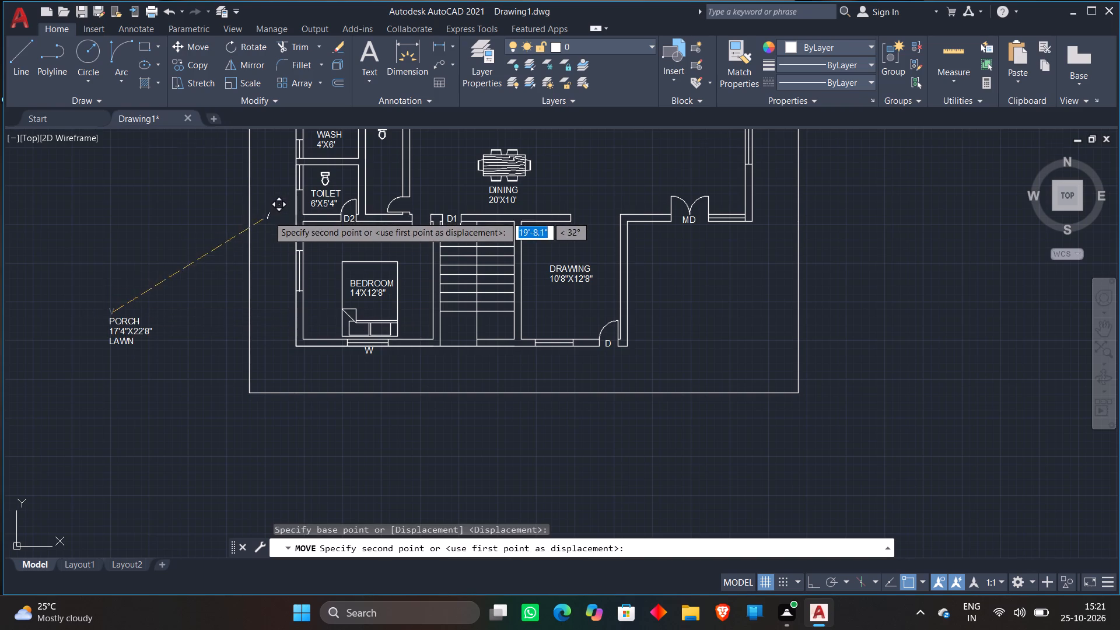
scroll(268, 216, up, 1)
middle_drag(306, 193, 300, 310)
scroll(316, 249, up, 2)
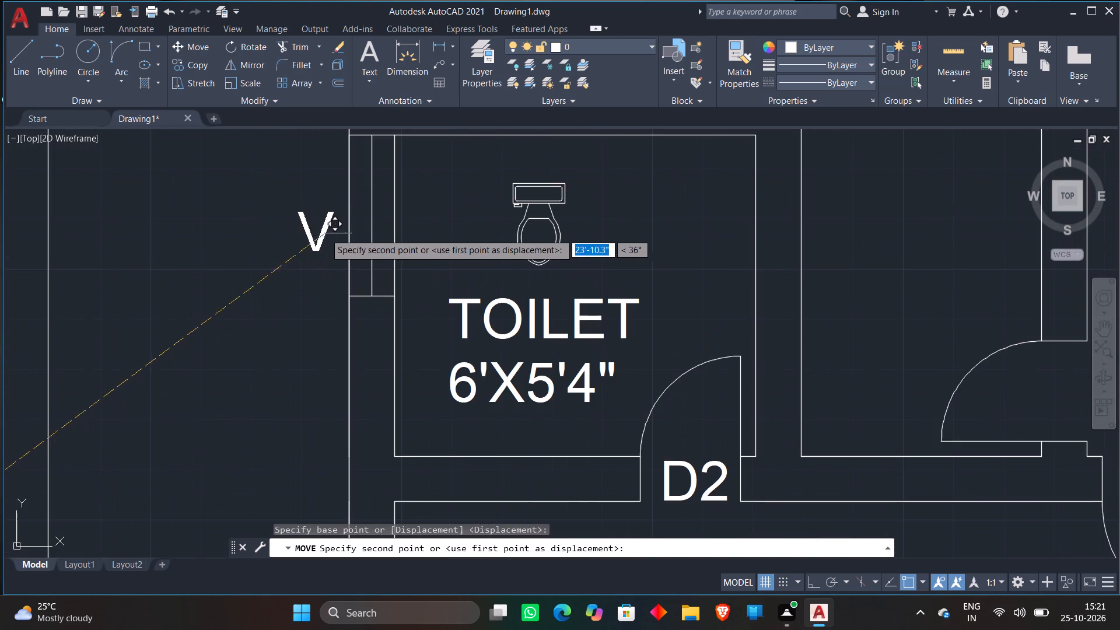
click(329, 208)
Move the PORCH and 17'4"X22'8" text lines together into the open area beside the drawing room, below the MD door.
scroll(307, 213, down, 3)
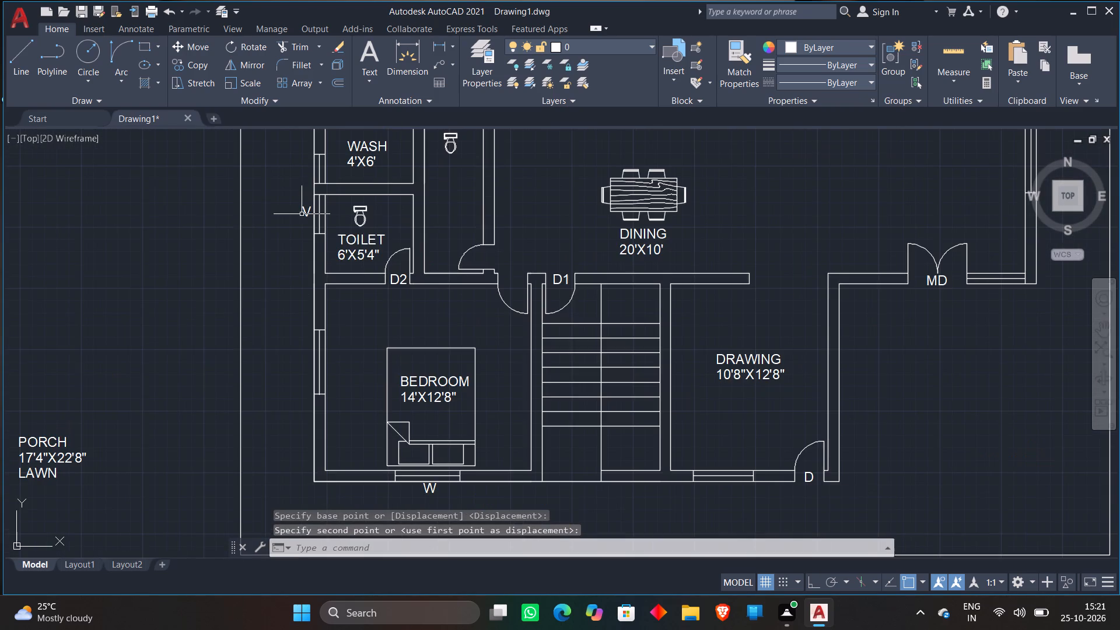
scroll(302, 214, down, 1)
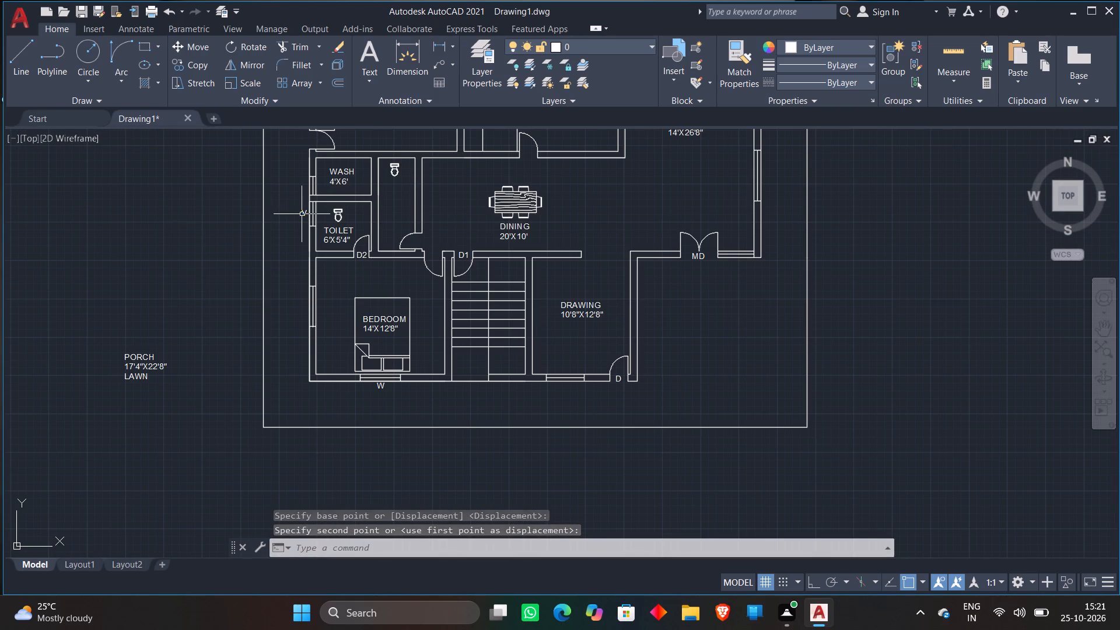
click(118, 348)
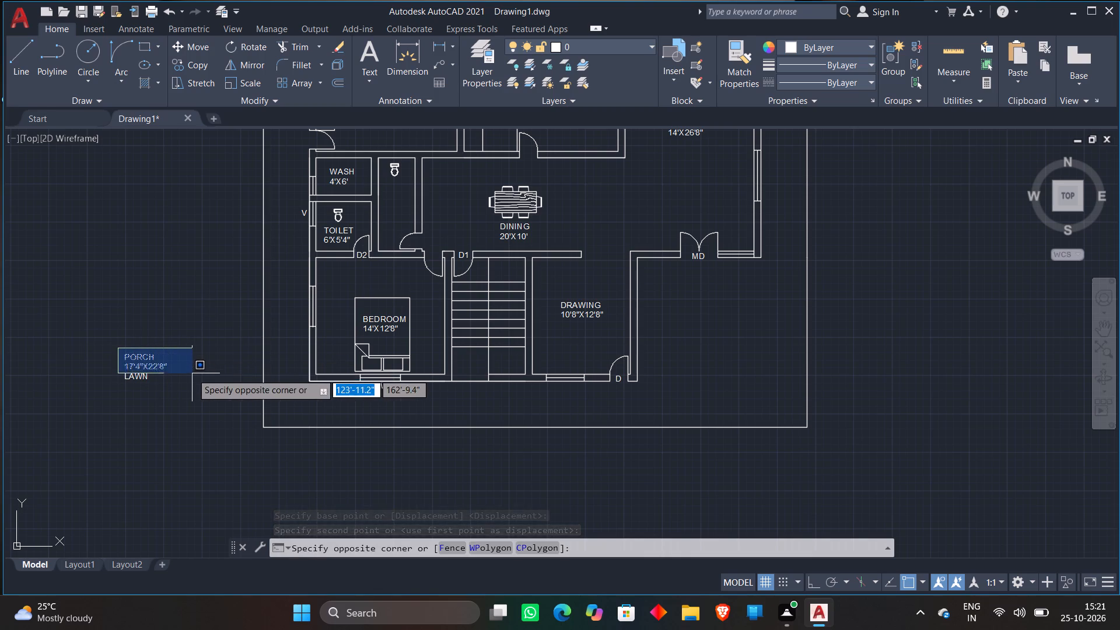
click(190, 368)
click(158, 368)
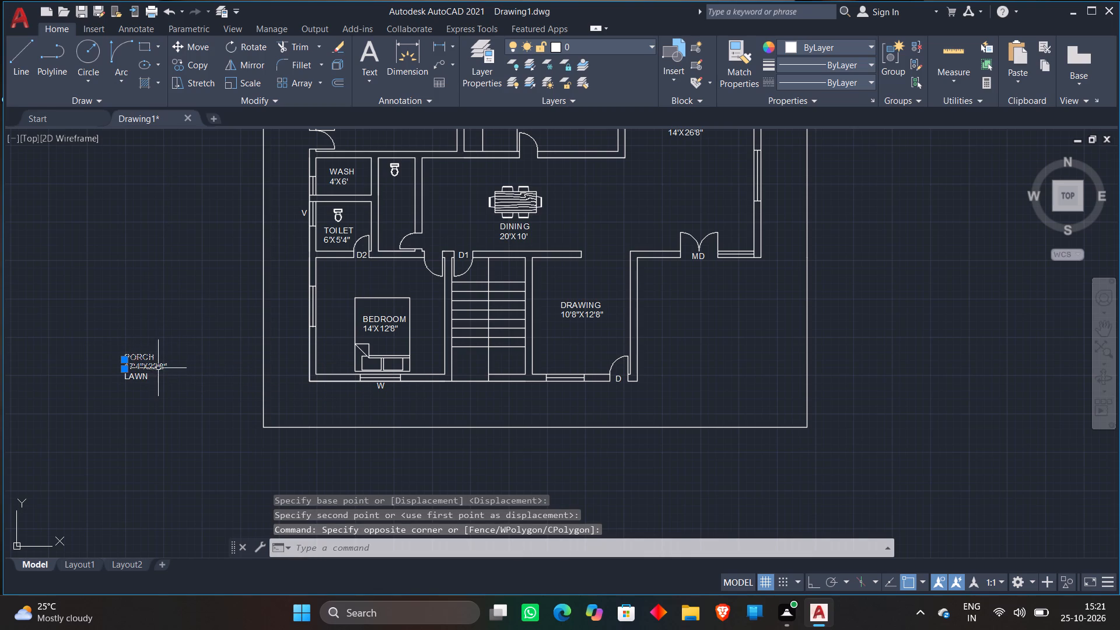
click(197, 45)
click(148, 367)
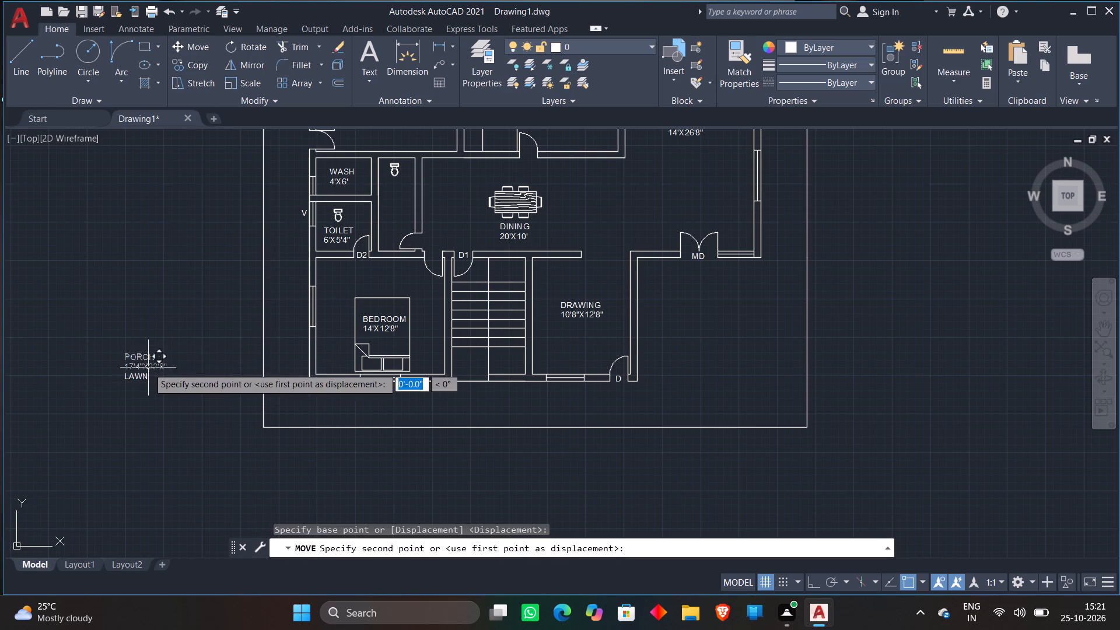
click(720, 324)
Shift the PORCH text slightly so it sits centred above its 17'4"X22'8" size line.
scroll(720, 318, up, 2)
click(680, 309)
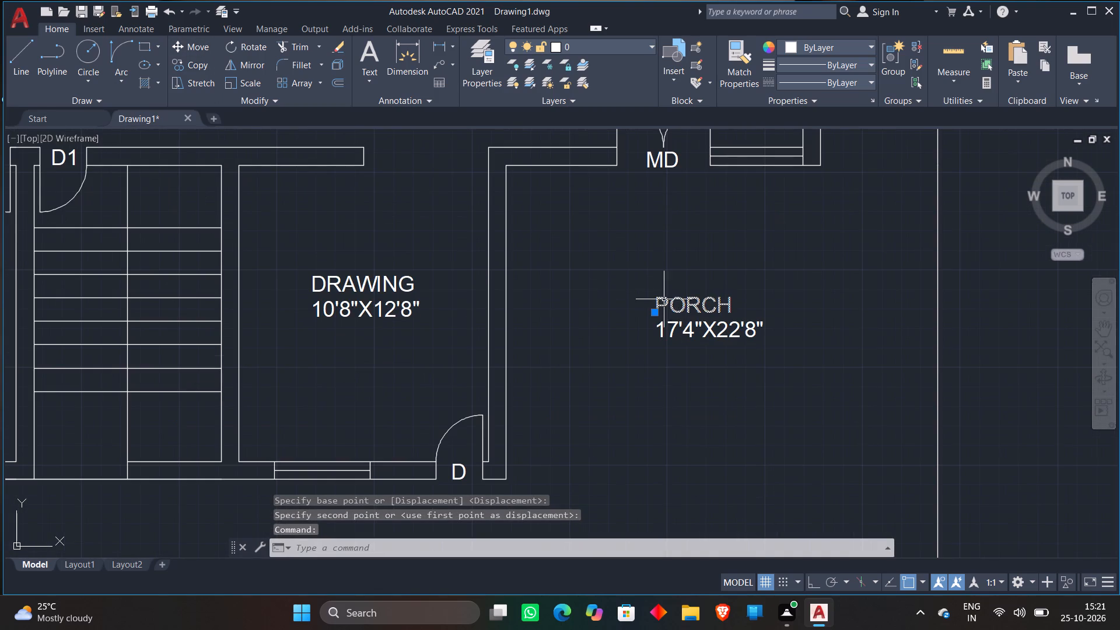
click(201, 47)
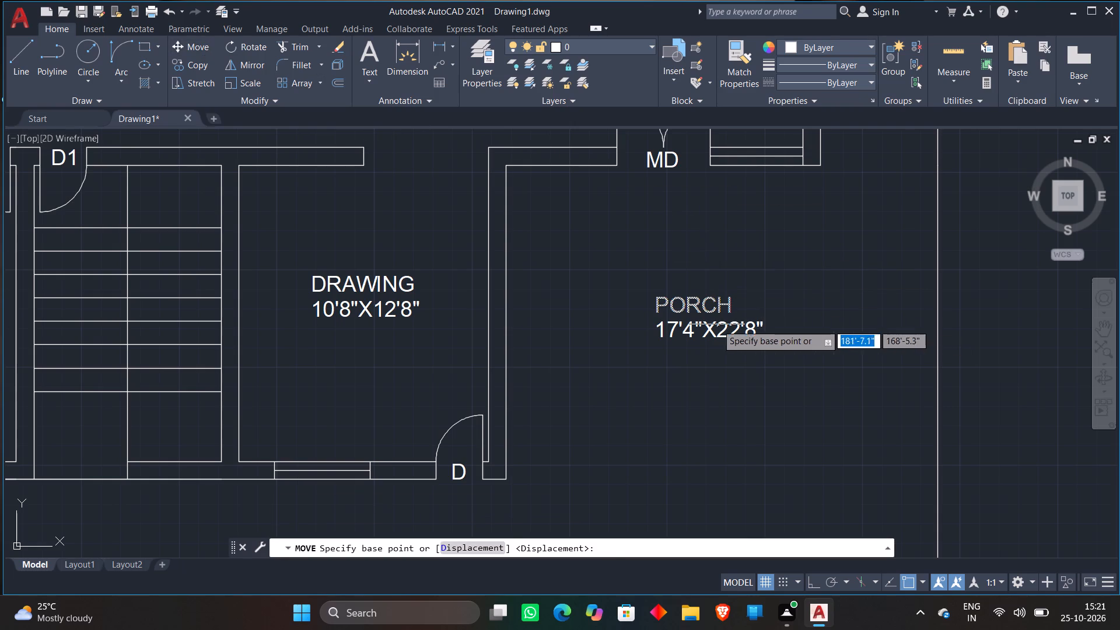
click(684, 308)
scroll(736, 306, up, 3)
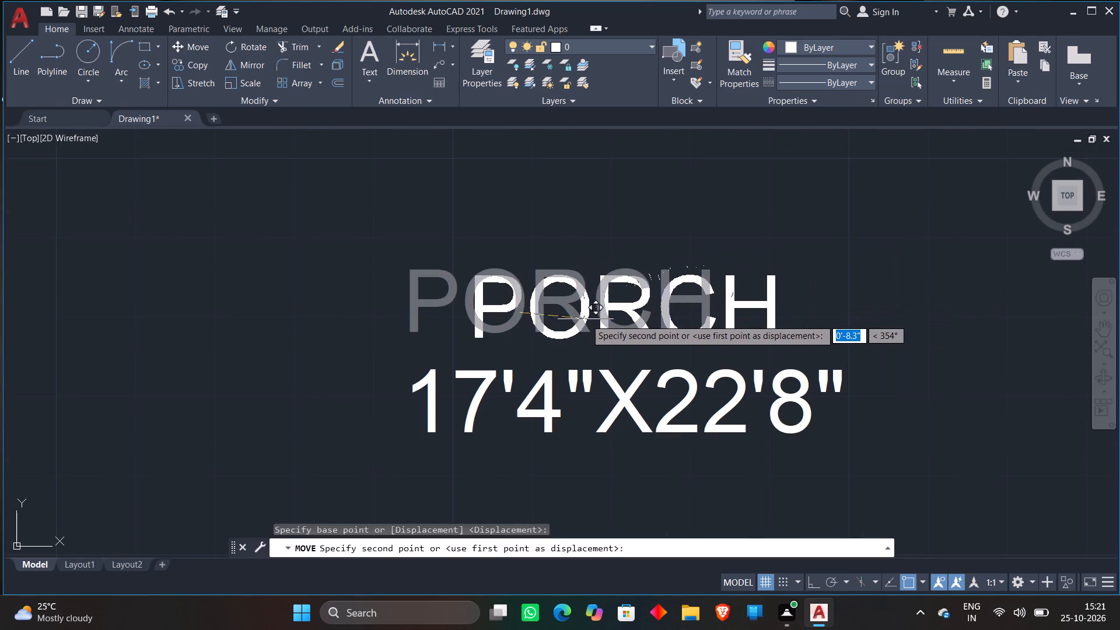
click(586, 319)
Move the LAWN label into the open strip between the house's lower wall and the boundary, below the staircase.
scroll(634, 234, down, 5)
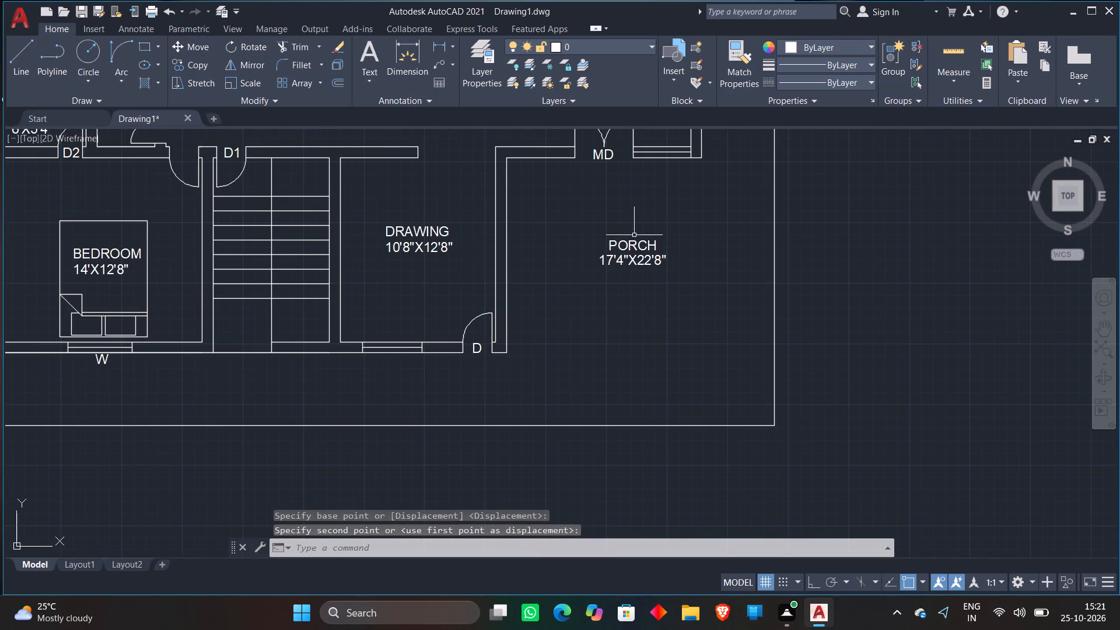
scroll(275, 371, down, 2)
click(90, 377)
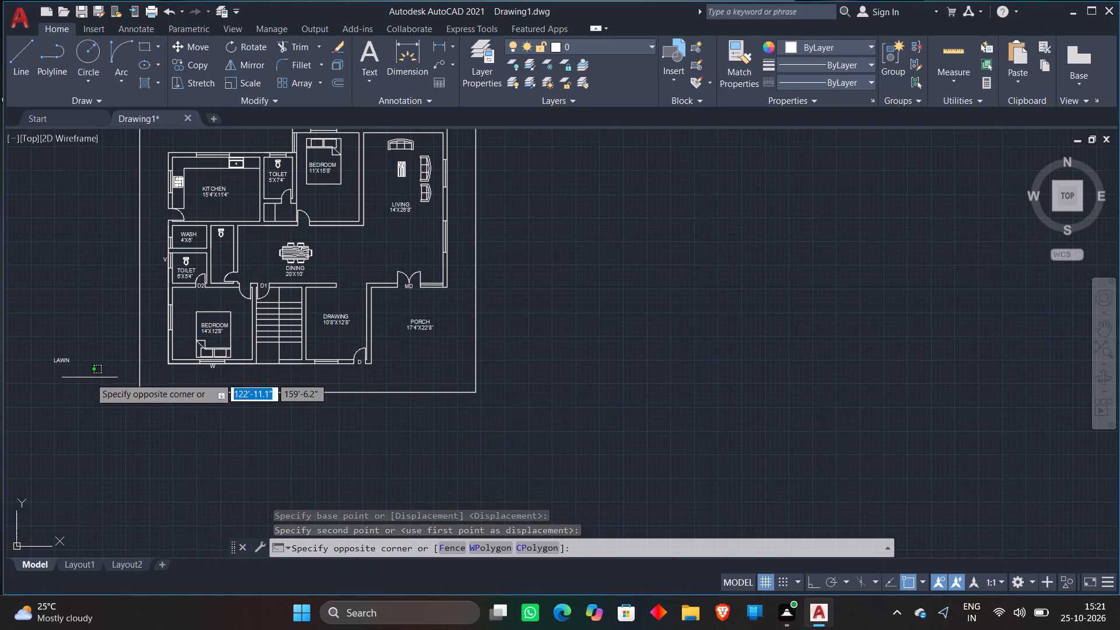
click(44, 328)
click(191, 44)
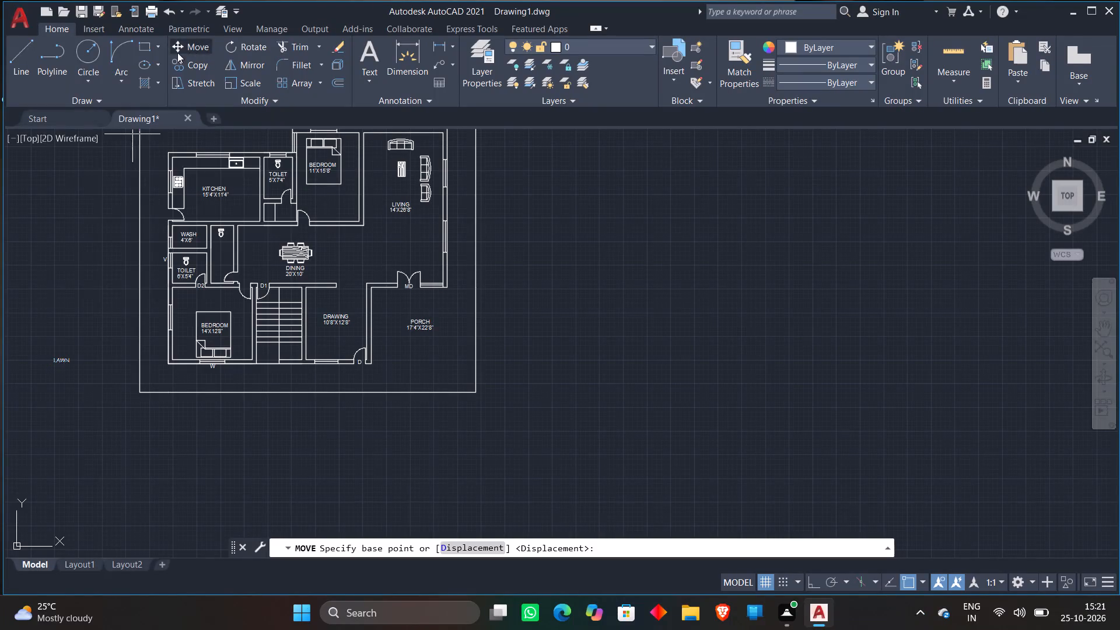
click(58, 365)
scroll(301, 379, up, 3)
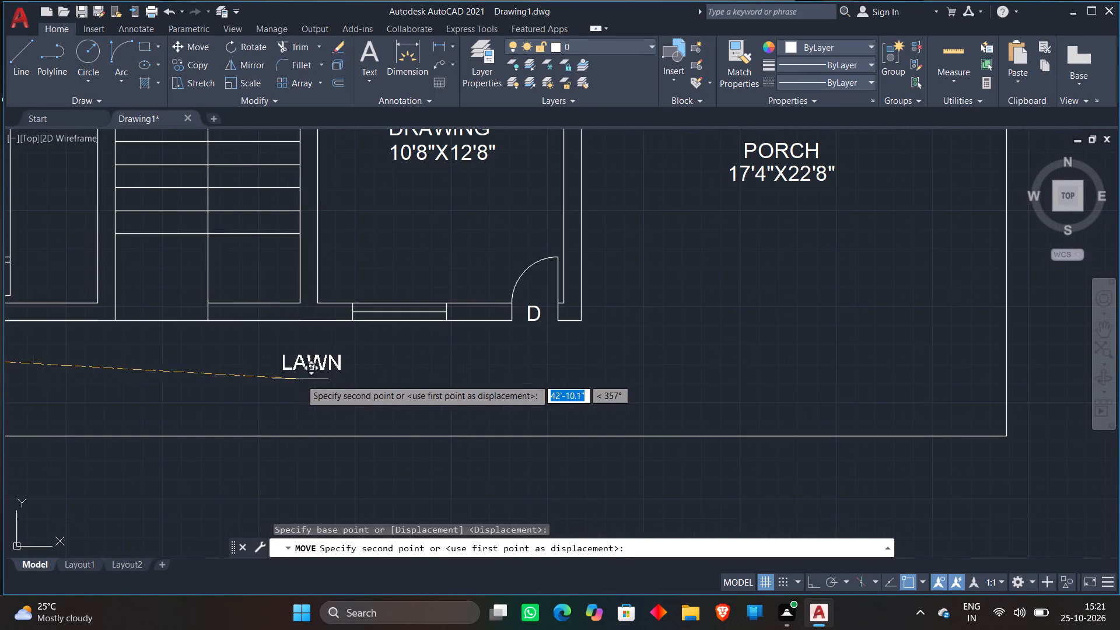
click(203, 397)
Examine the whole floor plan for rooms and openings that still lack labels.
scroll(370, 359, down, 3)
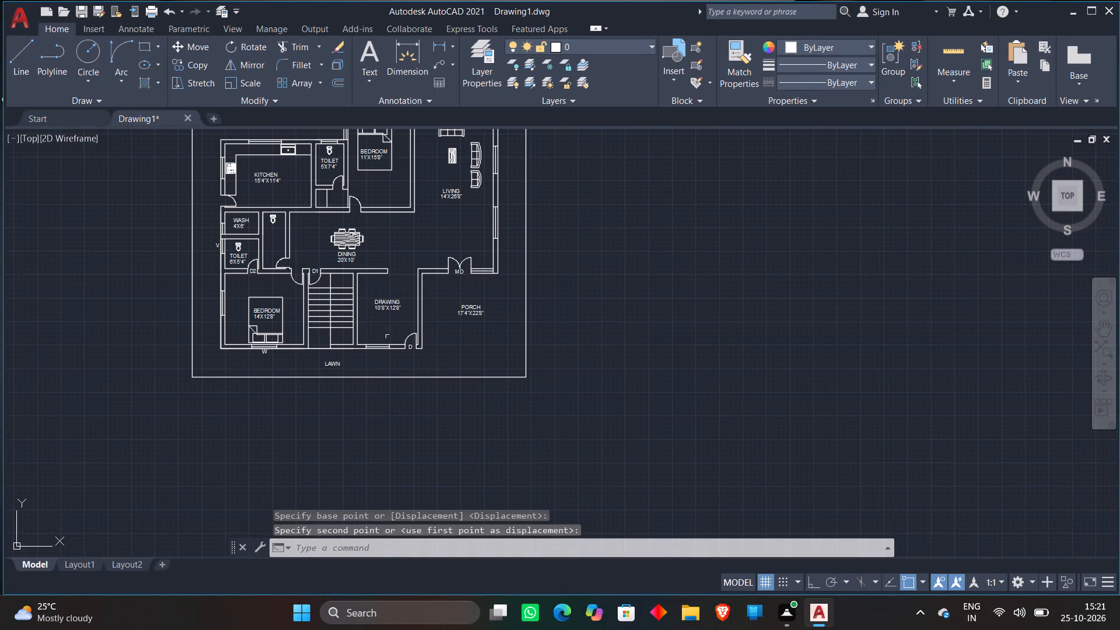
scroll(410, 251, down, 1)
middle_drag(407, 252, 453, 320)
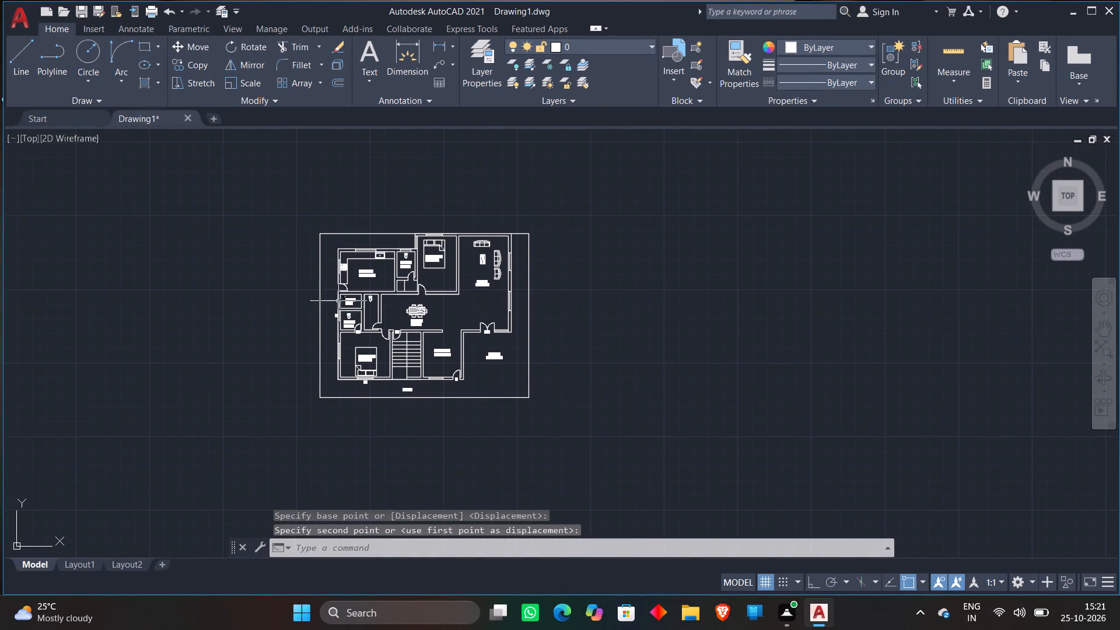
scroll(338, 299, up, 2)
scroll(434, 211, up, 2)
scroll(434, 211, down, 1)
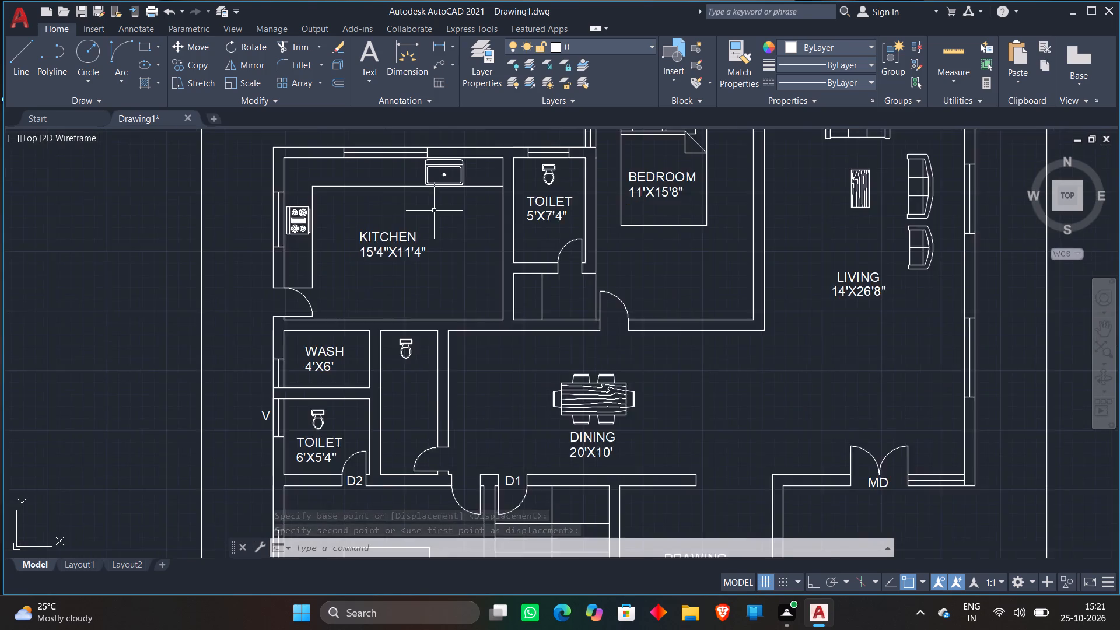
scroll(434, 211, down, 1)
scroll(615, 306, down, 1)
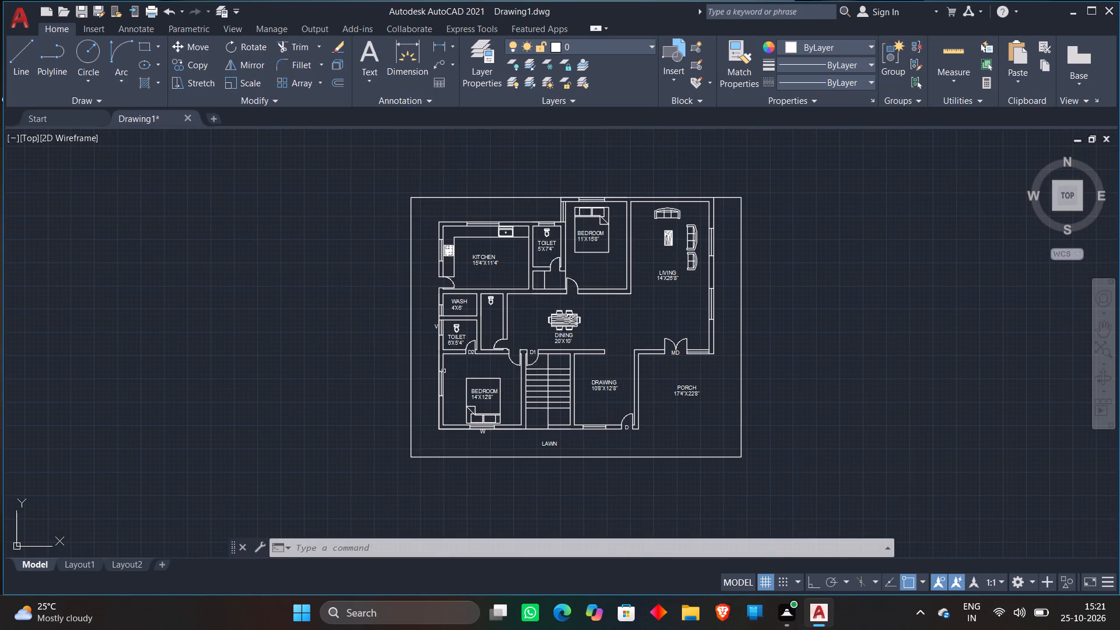
Copy the TOILET and 6'X5'4" text lines into the unlabelled narrow room between that toilet and the dining area.
scroll(514, 388, up, 2)
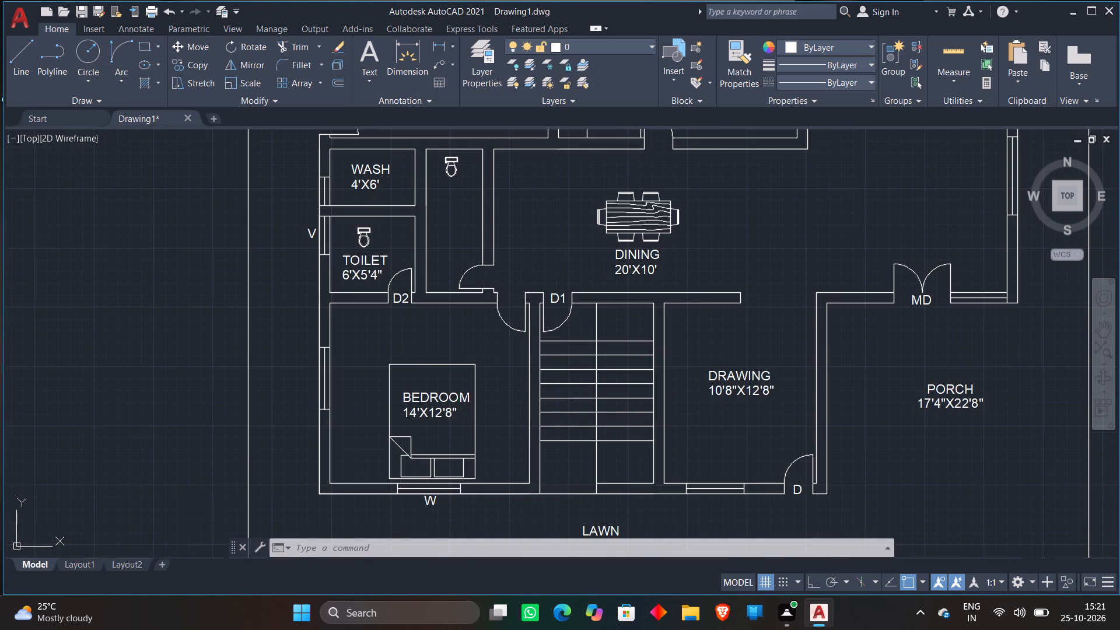
click(351, 260)
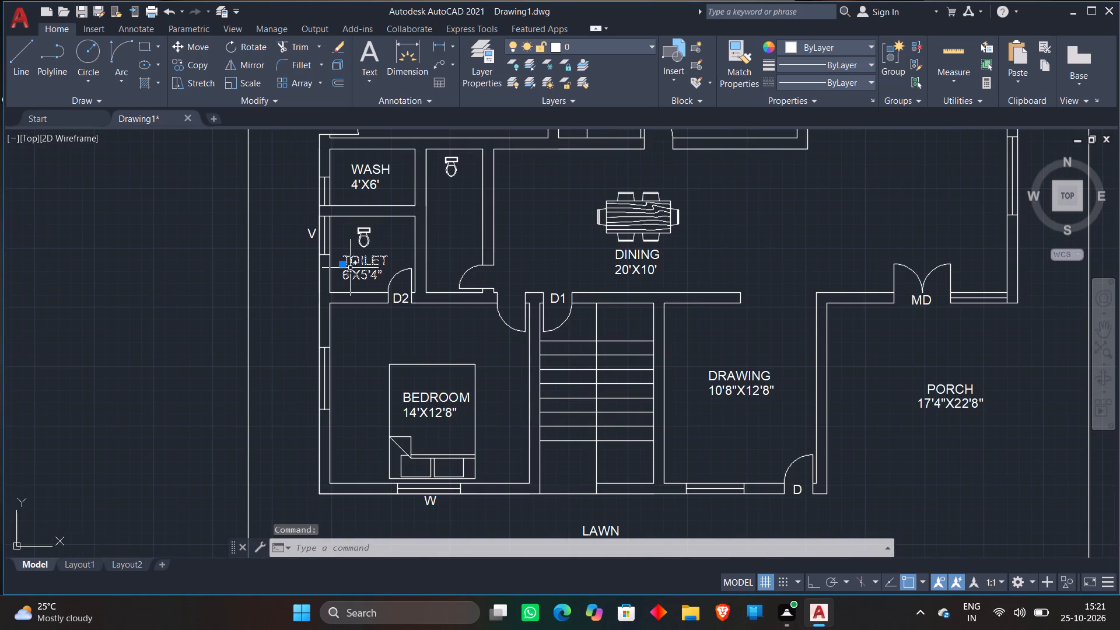
click(350, 268)
click(351, 281)
click(351, 278)
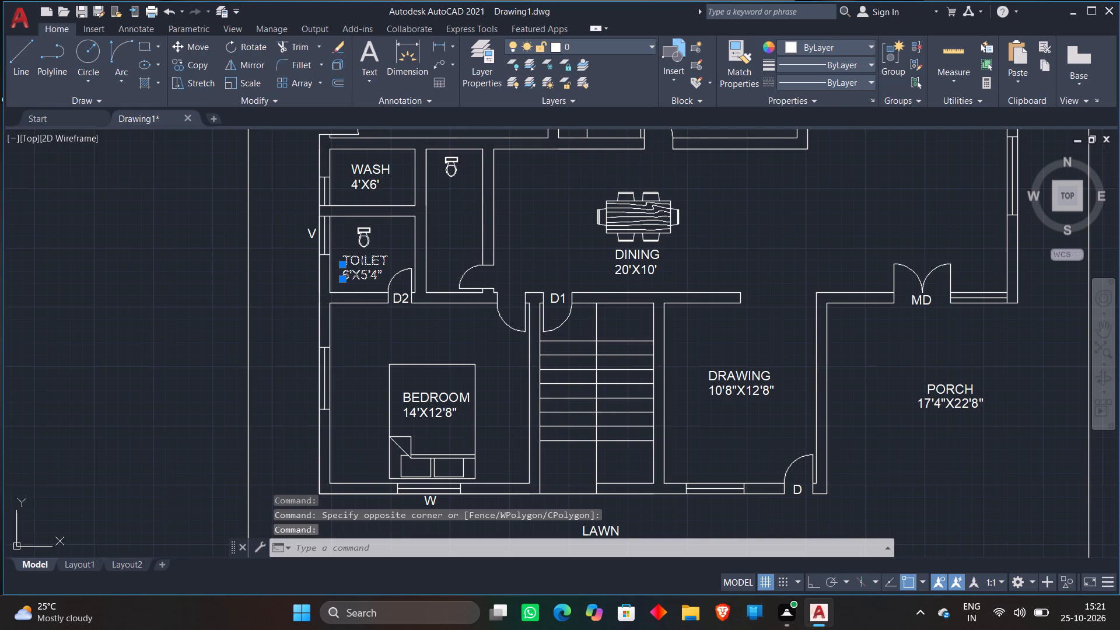
key(ctrl+c)
key(ctrl+v)
scroll(420, 212, up, 1)
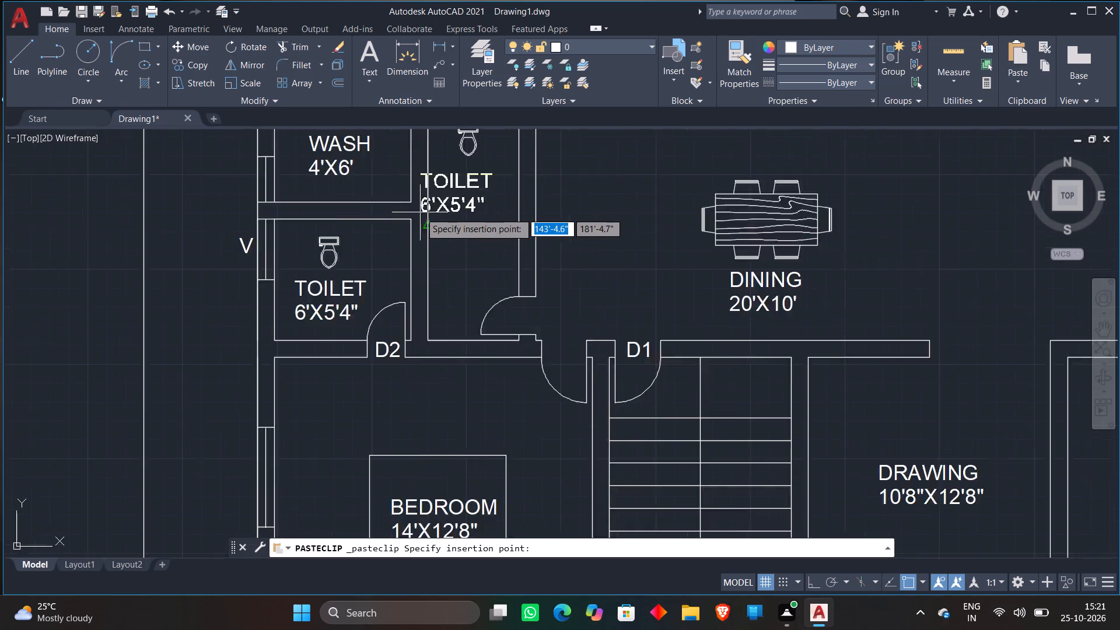
scroll(420, 212, up, 1)
click(444, 239)
Change the copied TOILET text in the narrow room beside the dining area to C.TOILET.
double_click(453, 192)
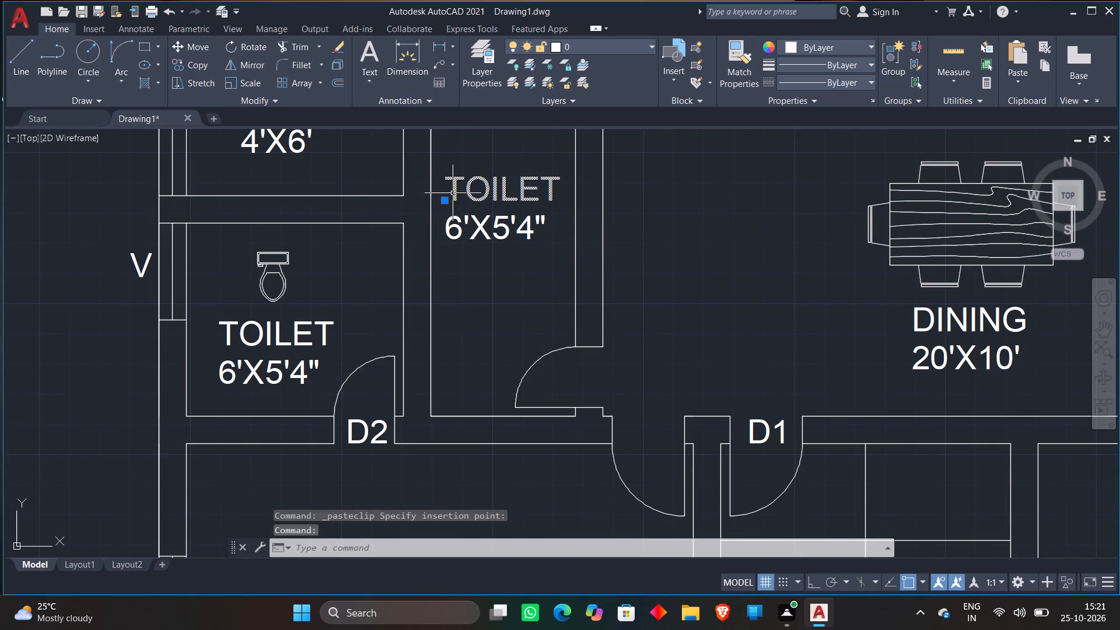
text(C.)
text(.)
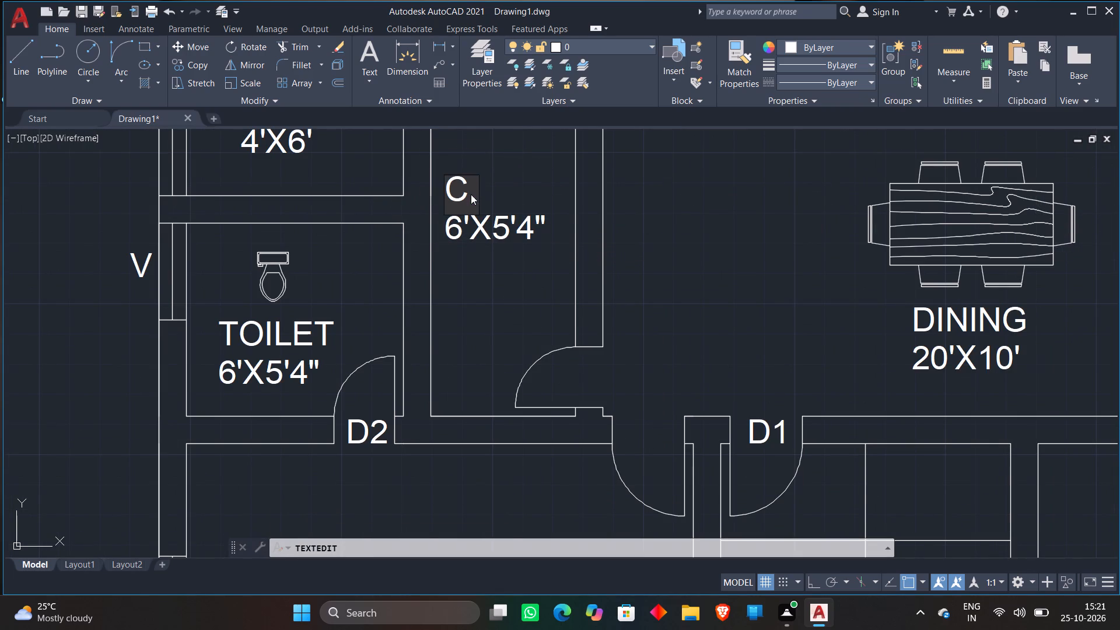
key(space)
key(BackSpace)
key(BackSpace)
key(BackSpace)
key(period)
text(TOILET)
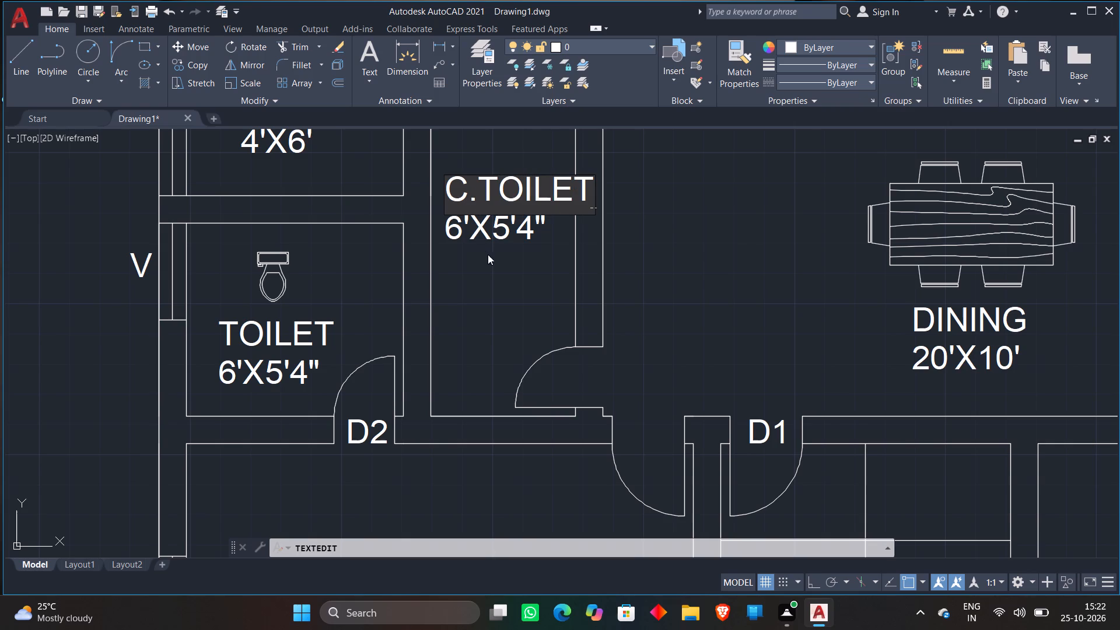
click(488, 256)
key(space)
Scale the C.TOILET text down slightly so it fits the narrow room's width.
click(512, 190)
right_click(512, 190)
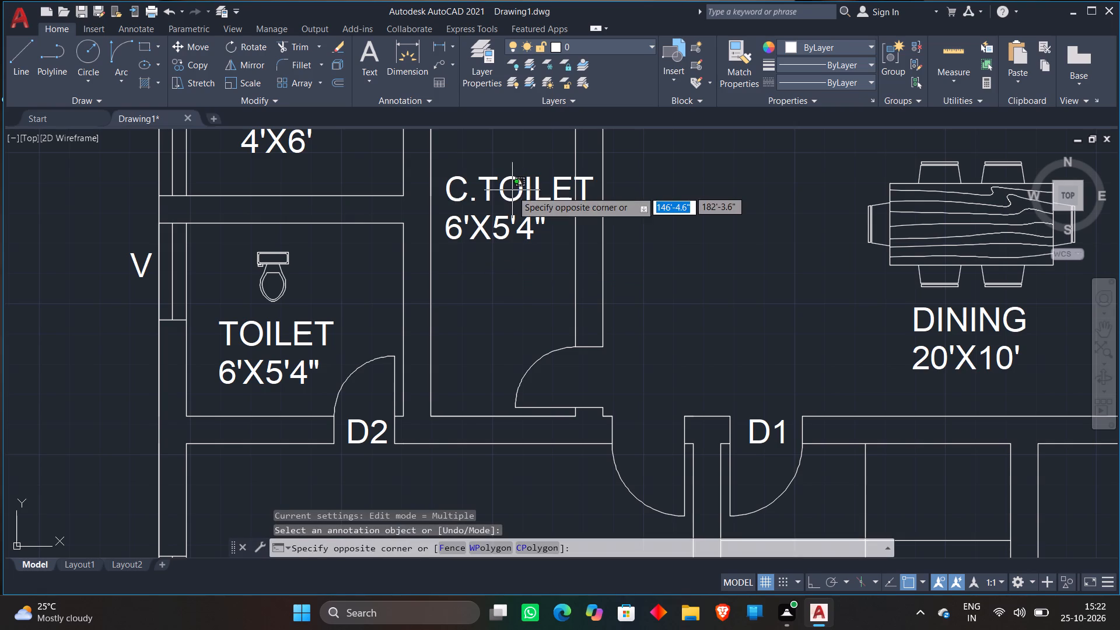
click(459, 197)
right_click(491, 174)
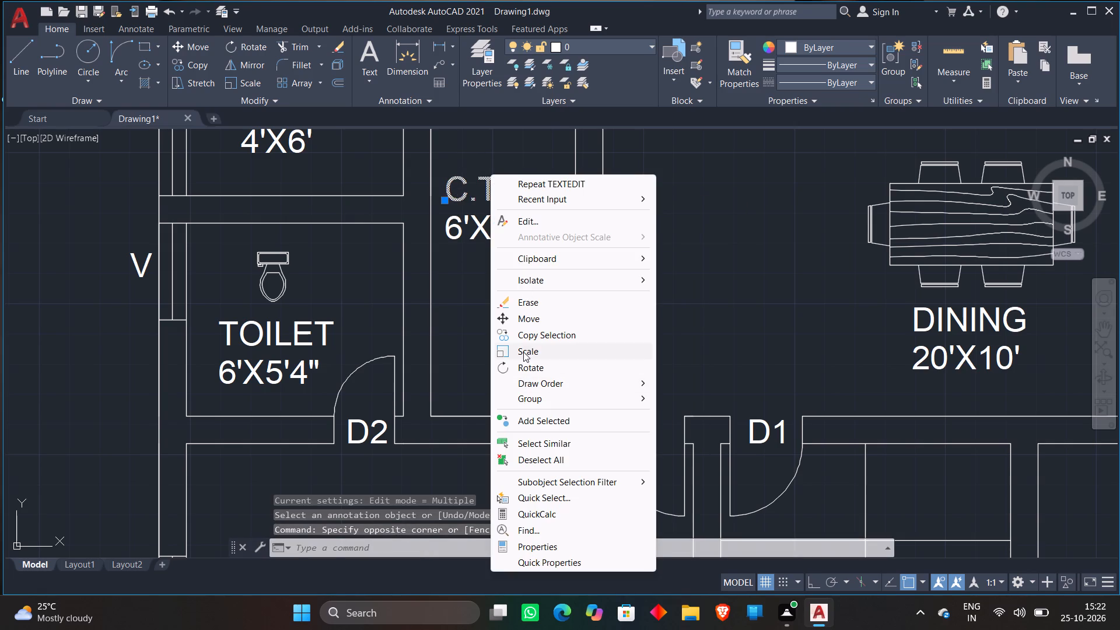
click(523, 352)
click(480, 176)
click(543, 156)
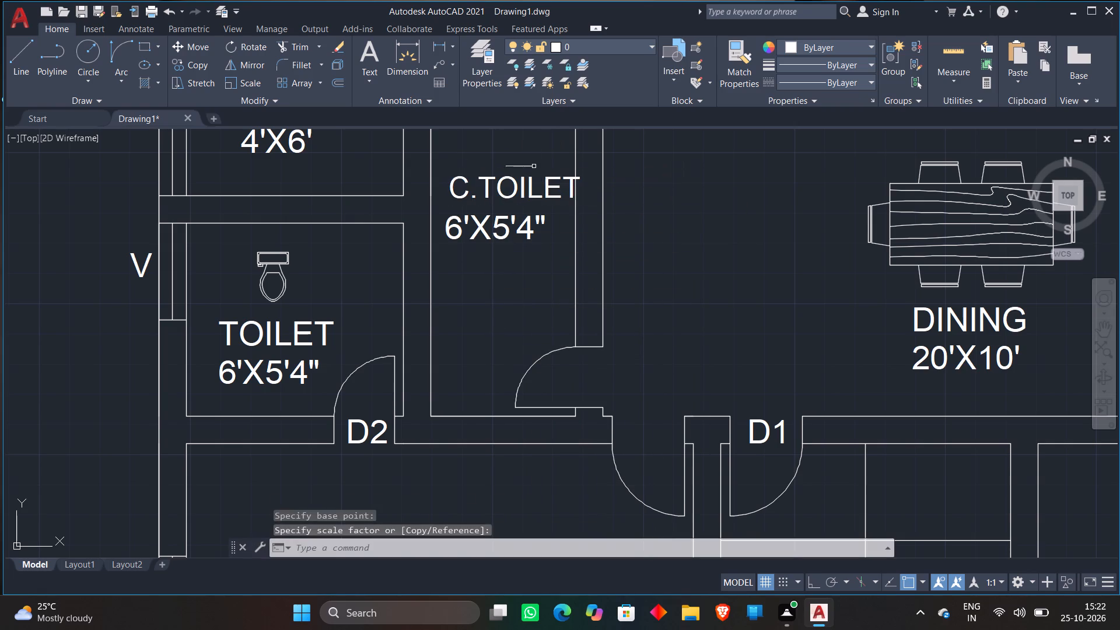
Move the C.TOILET text so it sits centred between the narrow room's two side walls.
click(526, 178)
key(m)
key(space)
click(539, 183)
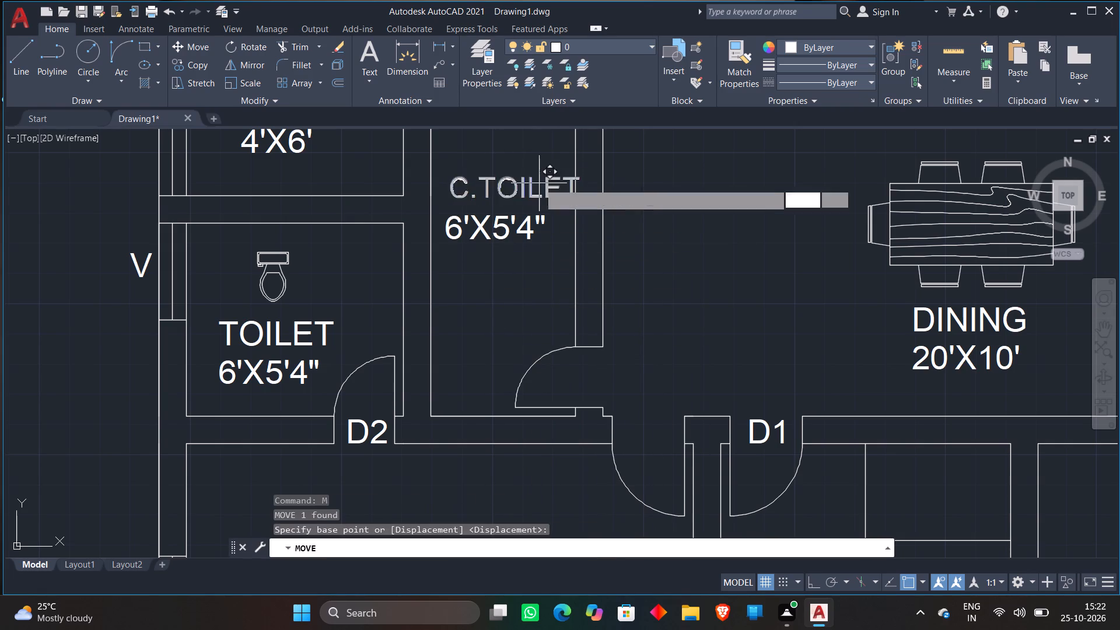
scroll(523, 180, up, 1)
click(528, 181)
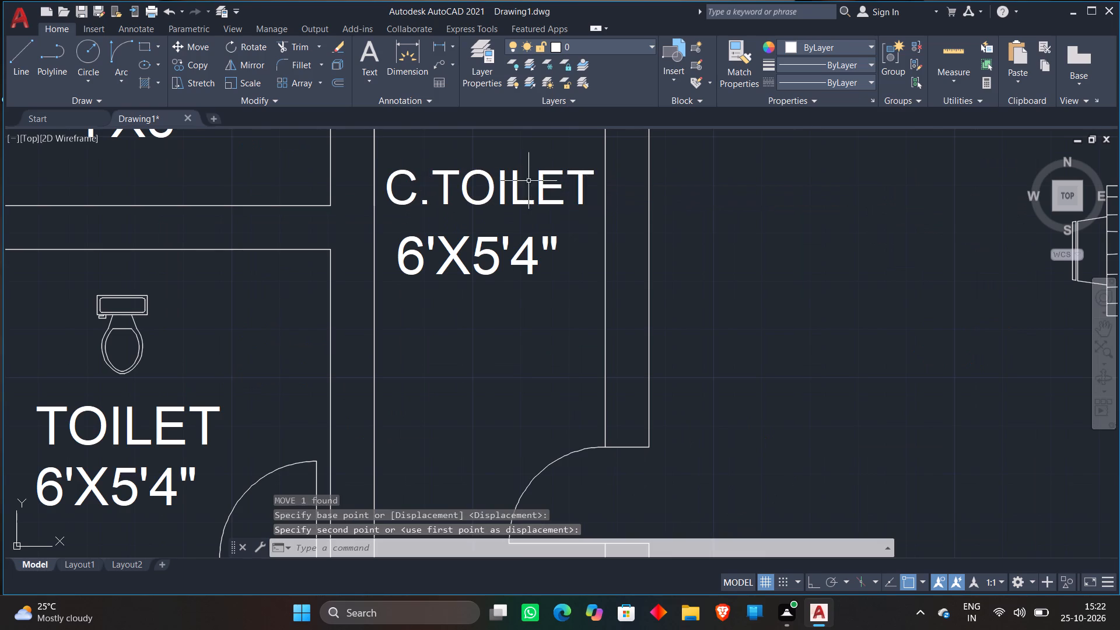
Change the size text below C.TOILET to 4'X9'8".
double_click(456, 250)
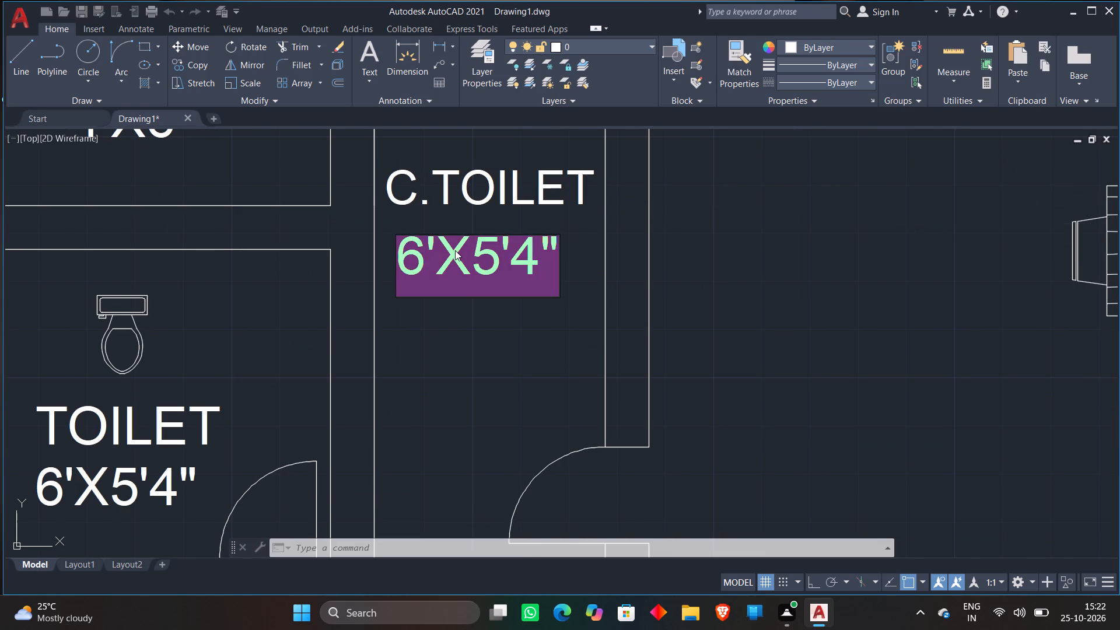
text(4'X)
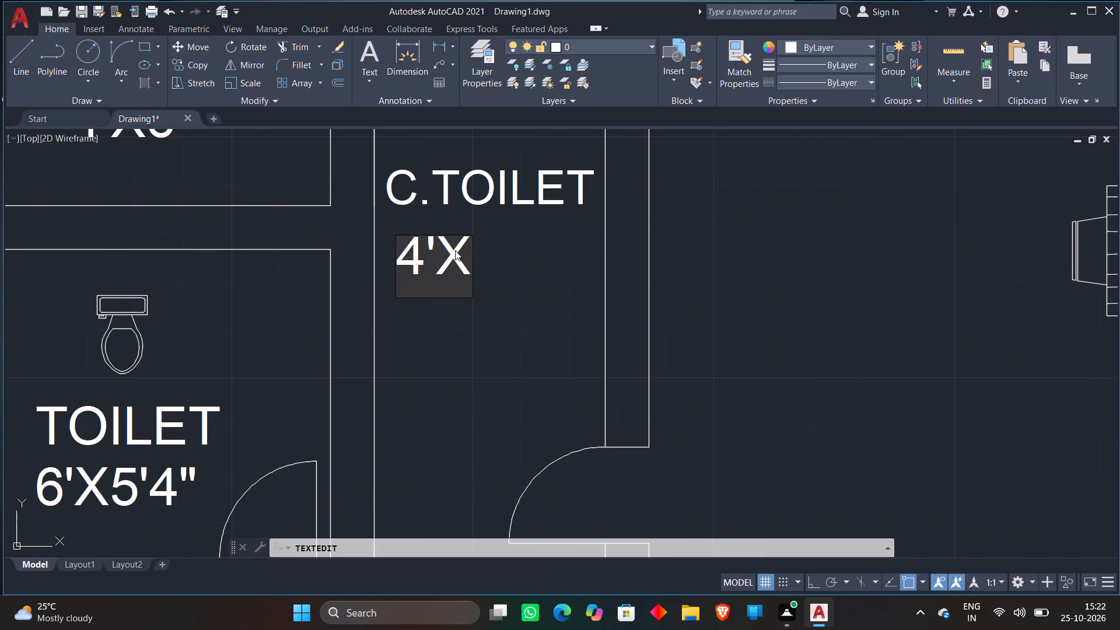
text(9'8")
key(Return)
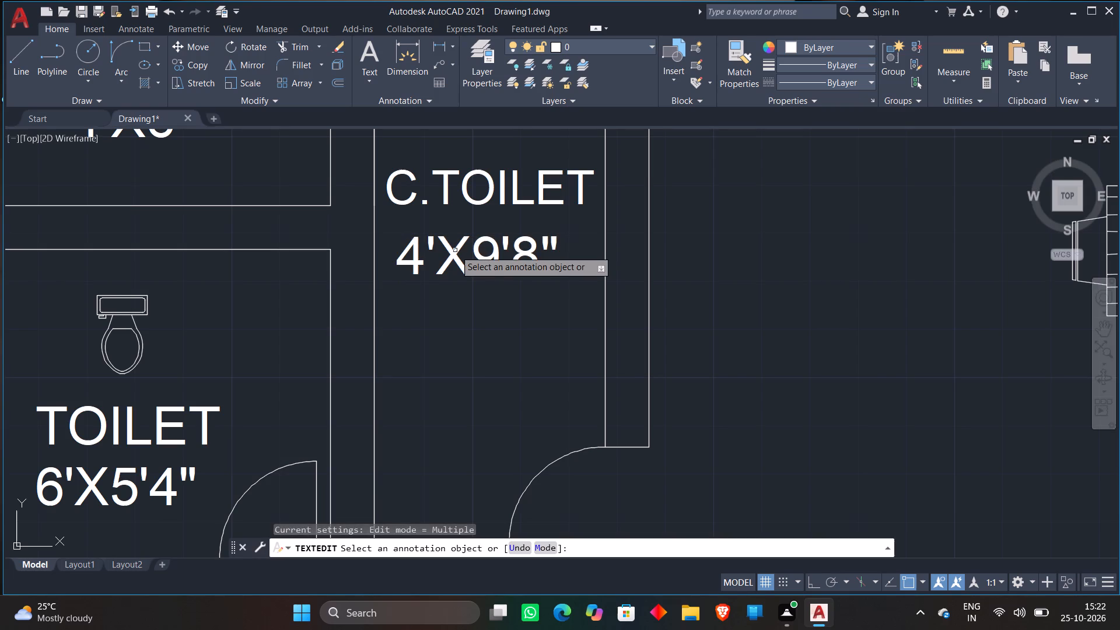
key(space)
Match the 4'X9'8" text's properties to those of the C.TOILET text.
text(MA)
key(space)
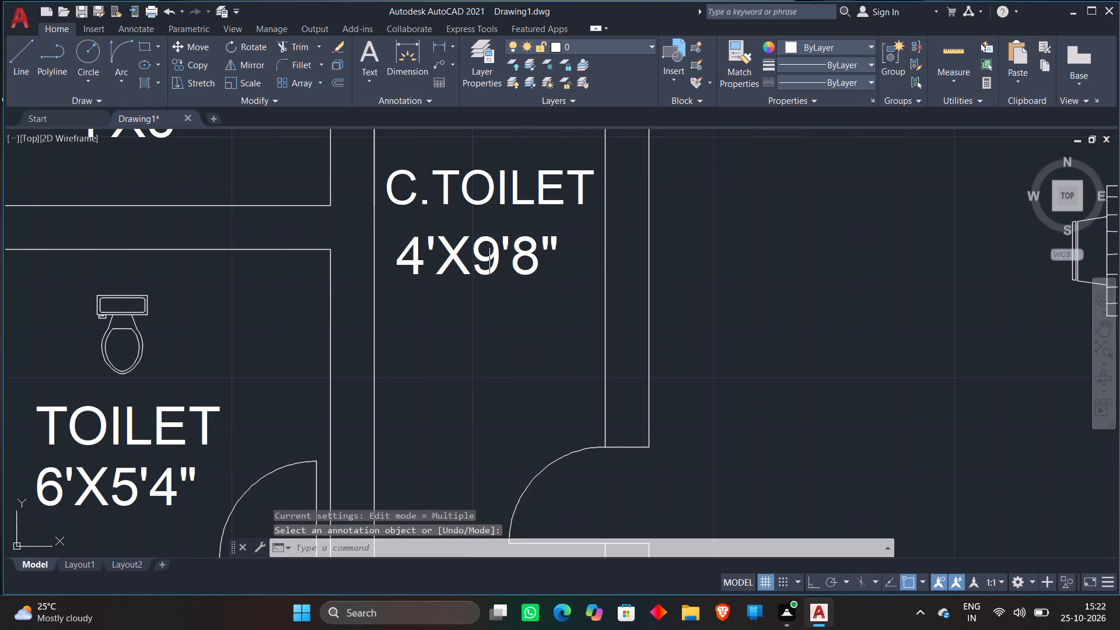
click(487, 183)
click(457, 264)
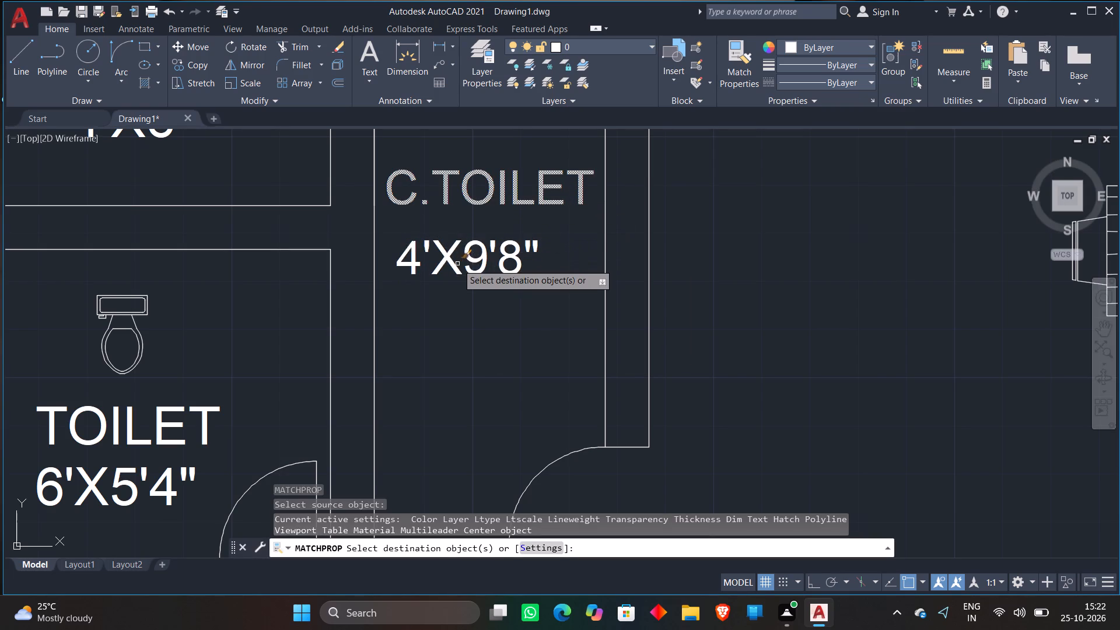
key(space)
Move the 4'X9'8" text so it sits centred closely beneath C.TOILET.
click(476, 259)
key(m)
key(space)
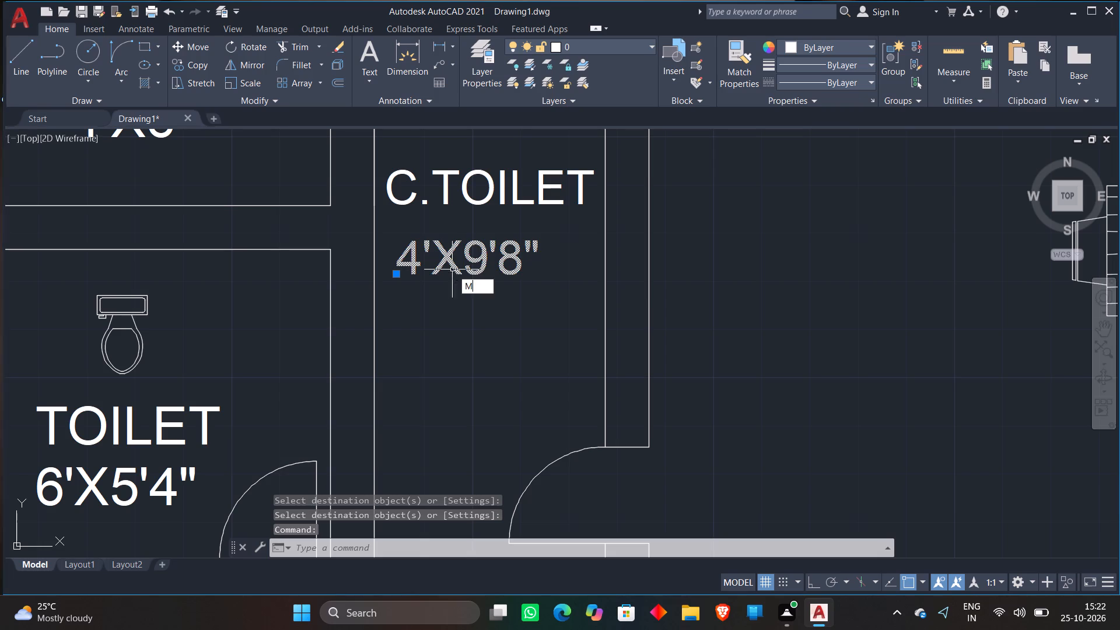
click(454, 269)
scroll(477, 253, up, 1)
click(471, 248)
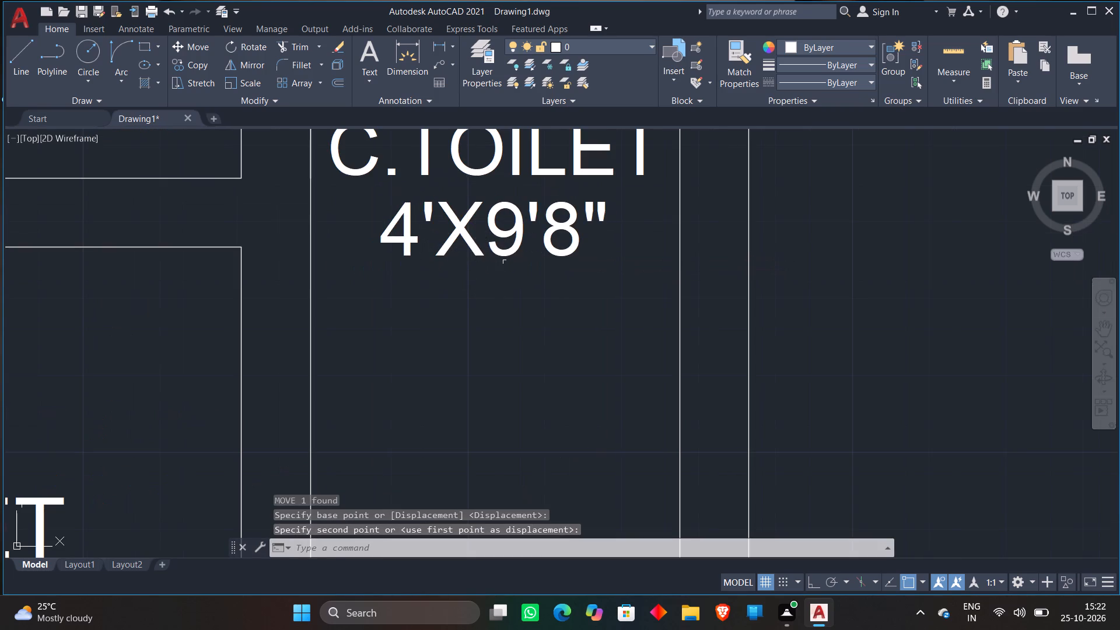
Copy the D1 label at the staircase door to the upper bedroom door, the kitchen's outer door and the lower bedroom door.
scroll(531, 282, down, 5)
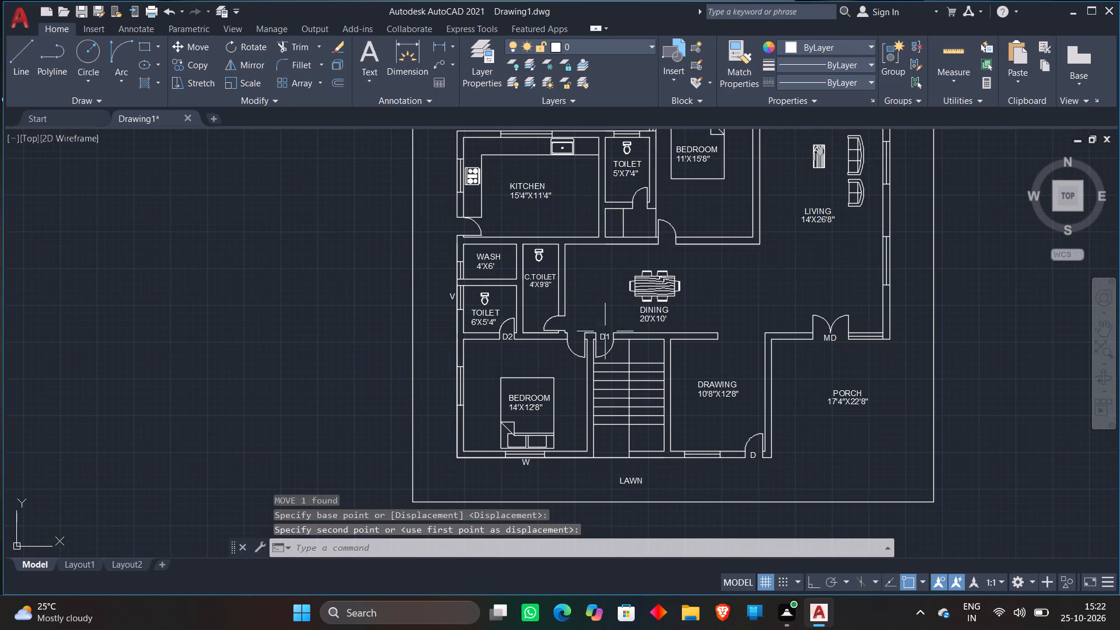
scroll(603, 330, up, 1)
click(607, 344)
right_click(603, 296)
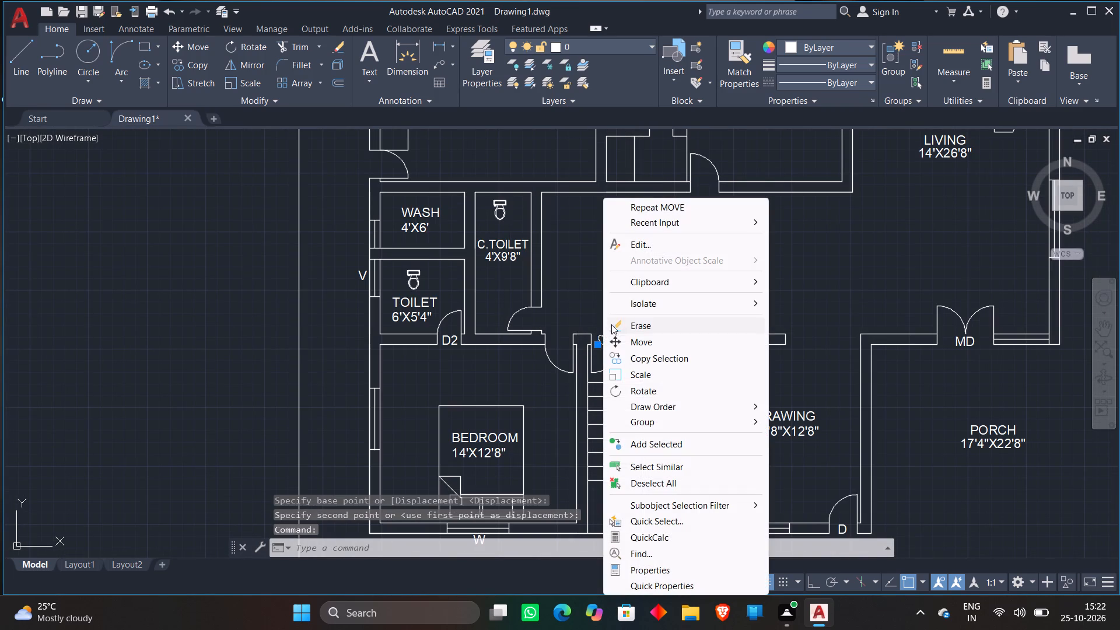
click(623, 355)
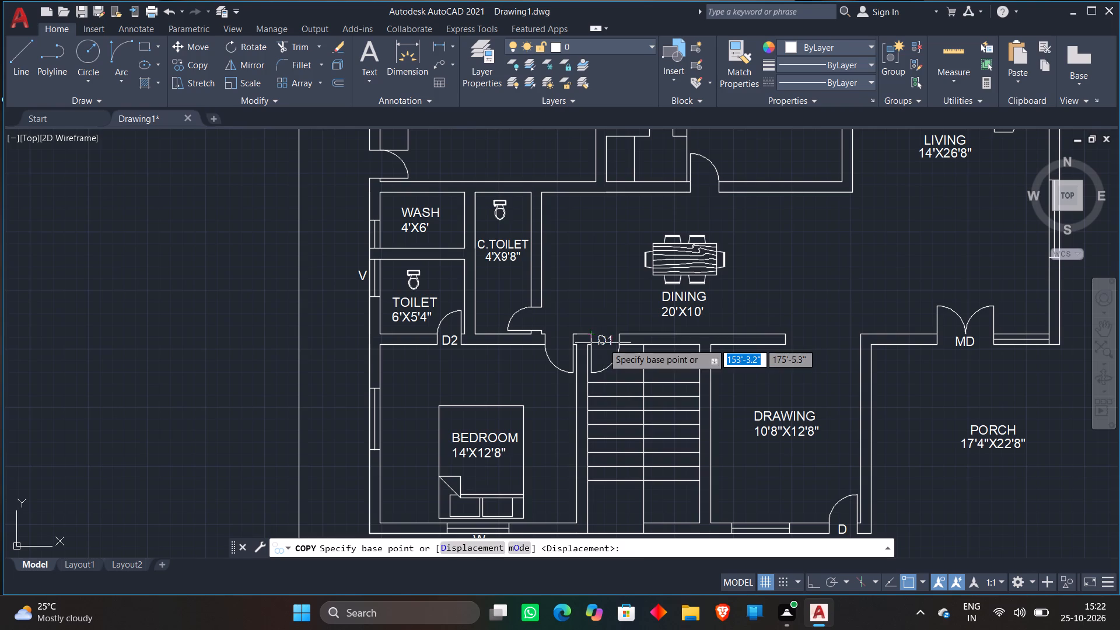
click(603, 343)
scroll(699, 187, up, 3)
click(701, 195)
scroll(694, 278, down, 3)
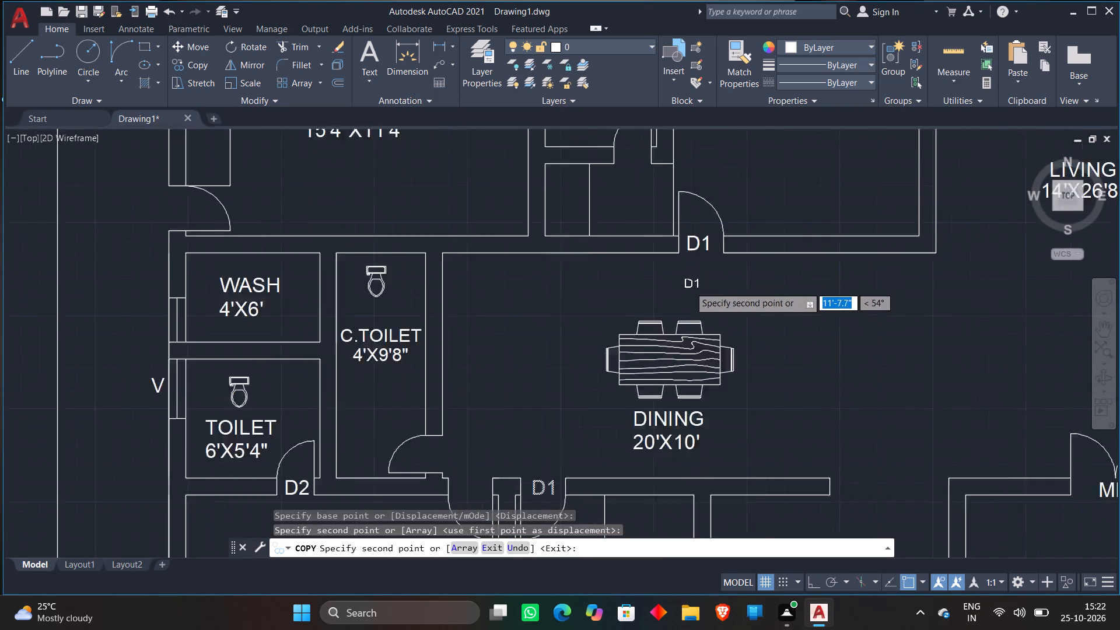
scroll(390, 233, up, 2)
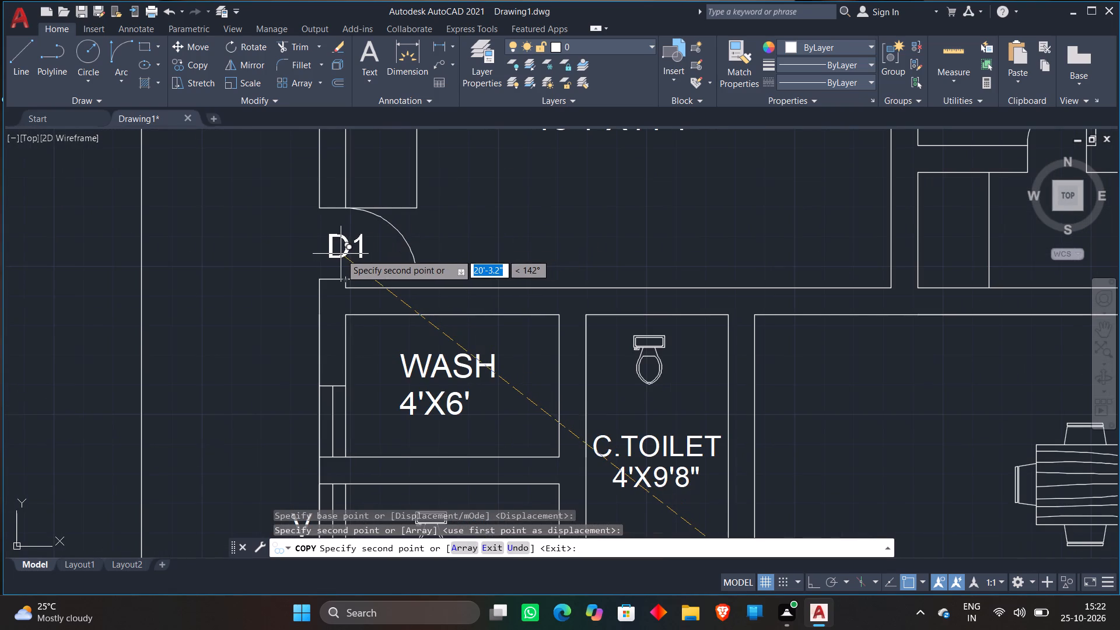
click(341, 254)
scroll(374, 259, down, 2)
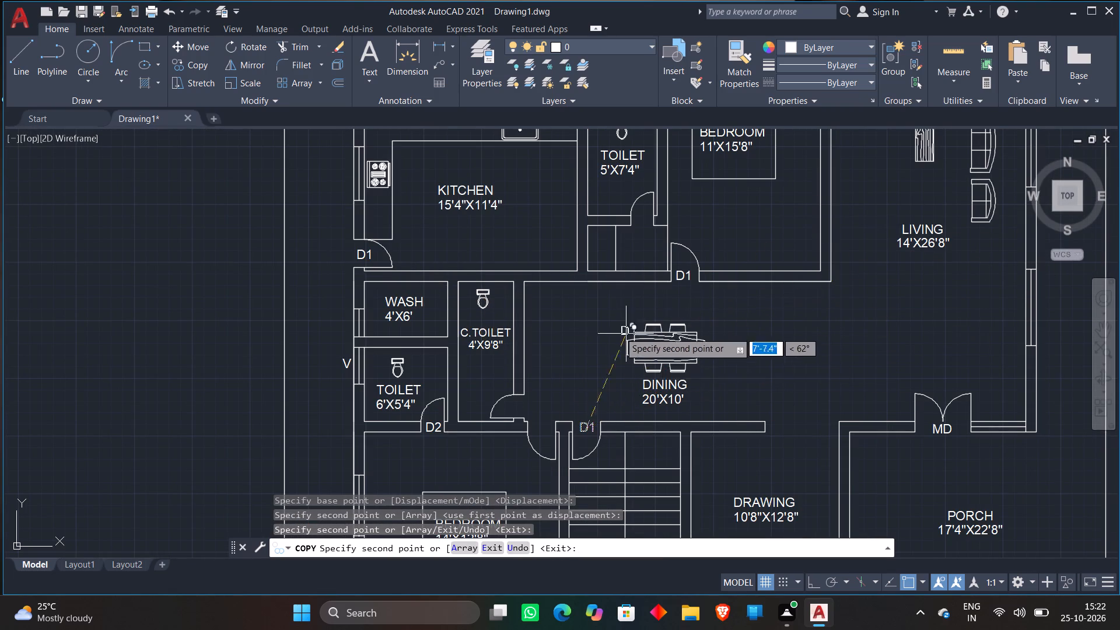
scroll(538, 435, up, 3)
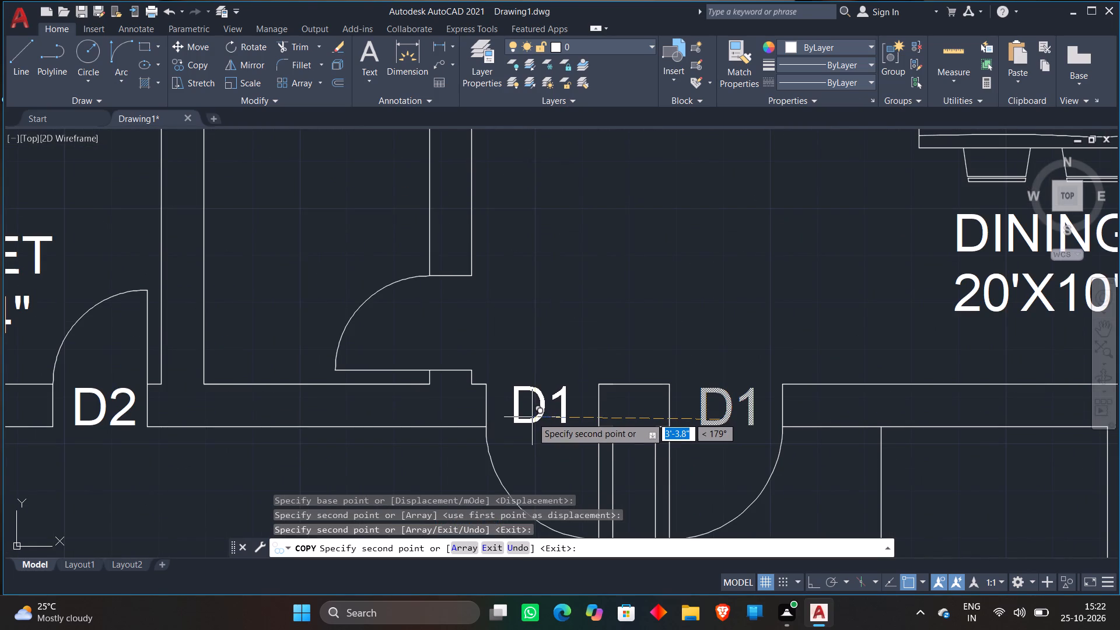
click(532, 417)
key(space)
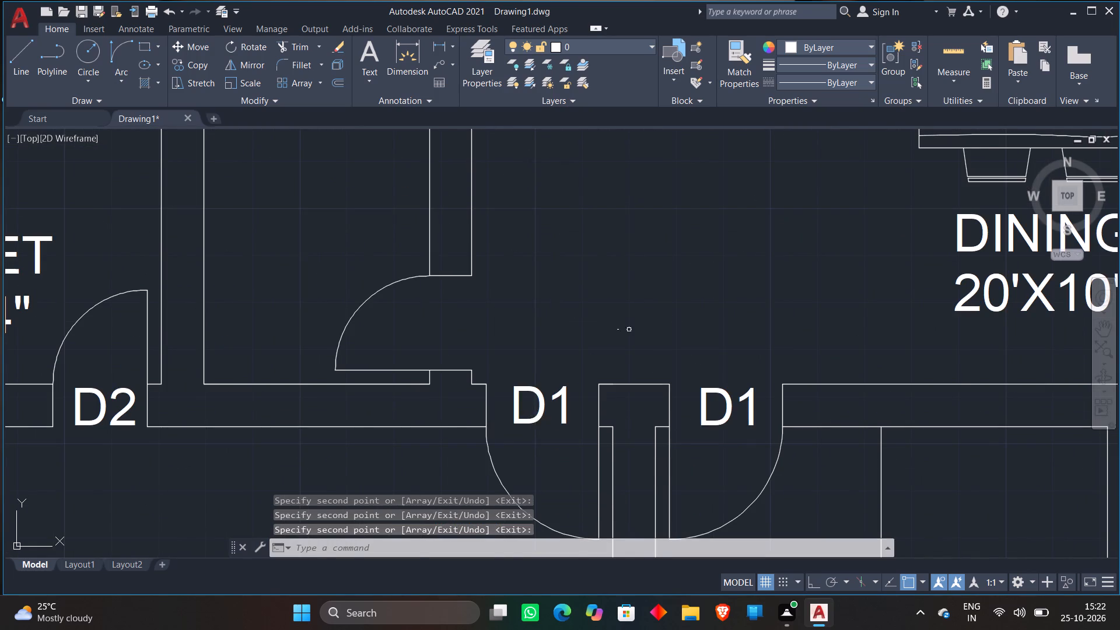
Copy the D2 label from the 6'X5'4" toilet door into the C.TOILET door opening.
scroll(650, 304, down, 5)
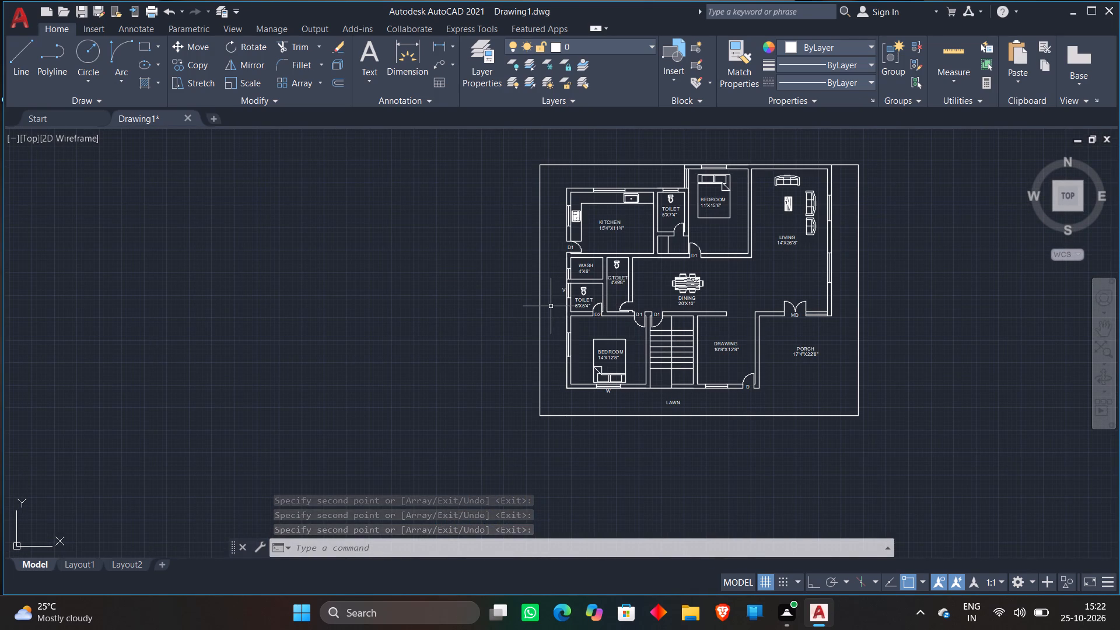
scroll(628, 313, up, 1)
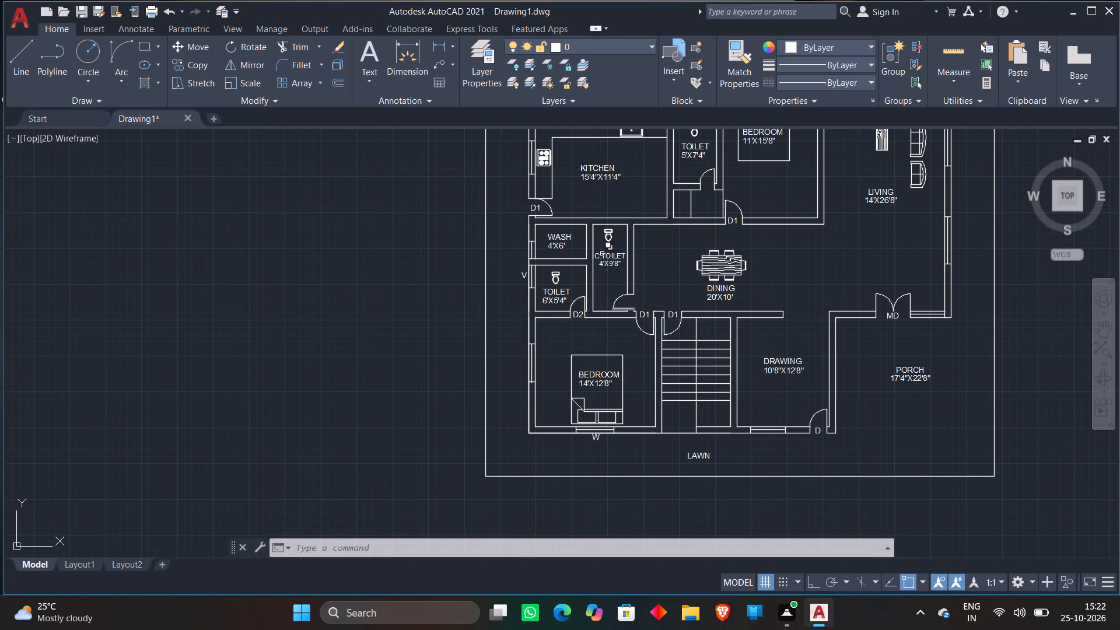
scroll(570, 321, up, 3)
click(577, 303)
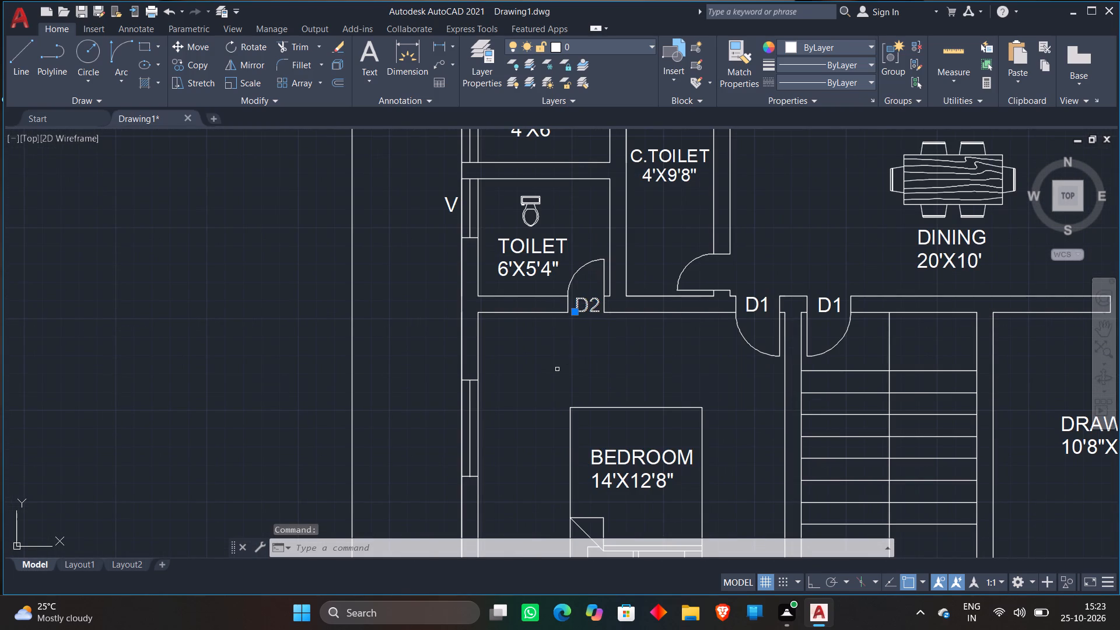
right_click(557, 369)
click(596, 356)
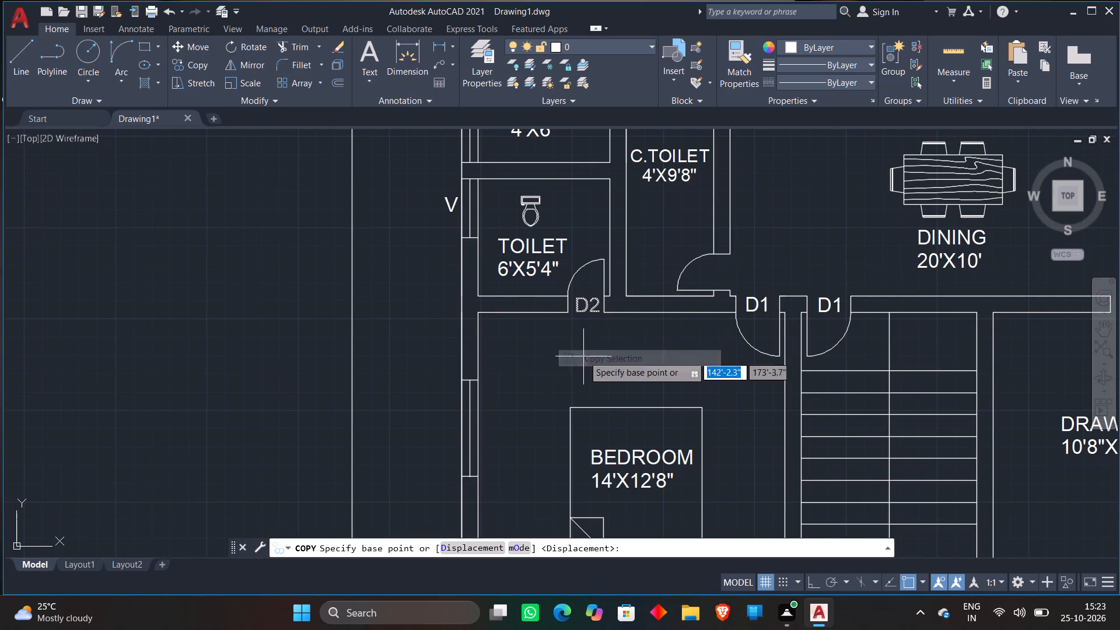
click(583, 306)
scroll(744, 268, up, 3)
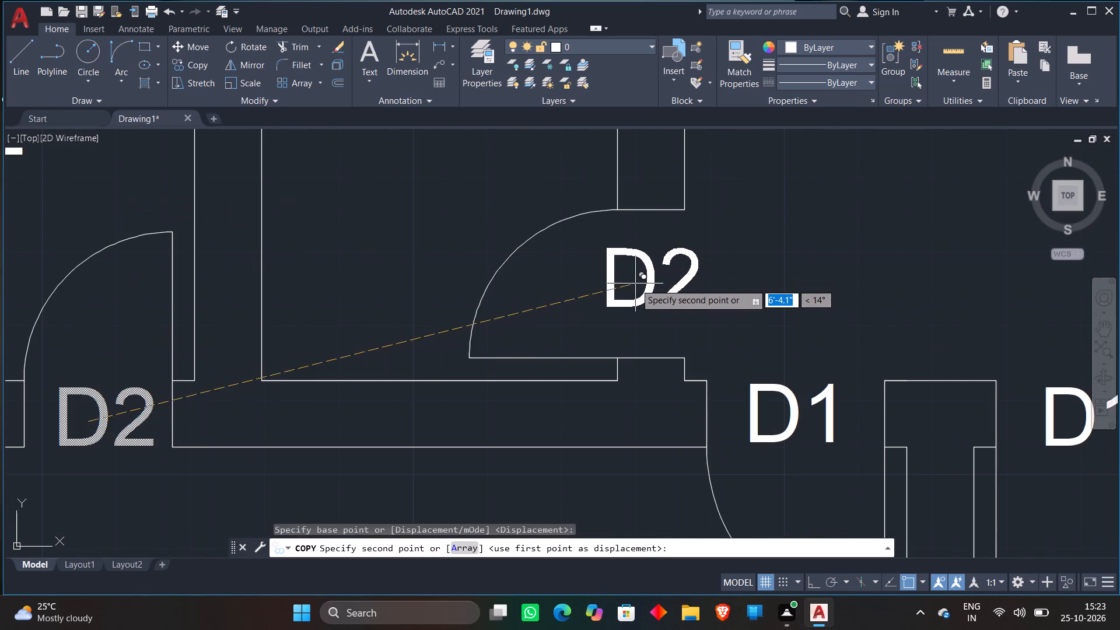
click(635, 284)
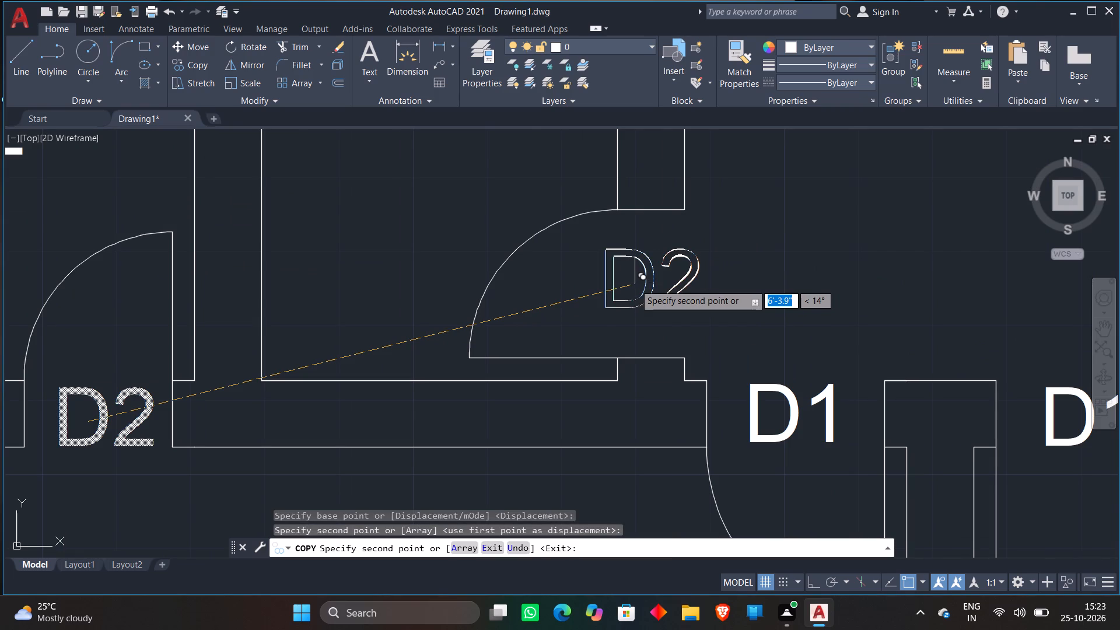
Place another copy of the D2 label in the door opening of the 5'X7'4" toilet and finish copying.
scroll(635, 284, down, 2)
middle_drag(424, 219, 444, 384)
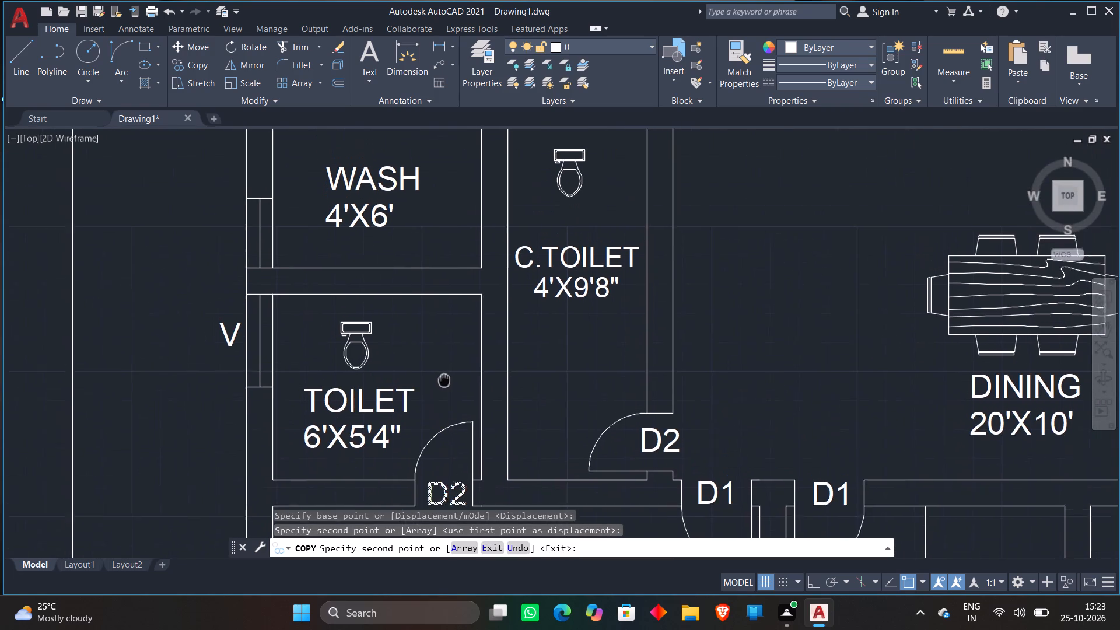
middle_drag(444, 384, 446, 398)
scroll(563, 243, down, 1)
scroll(652, 276, down, 1)
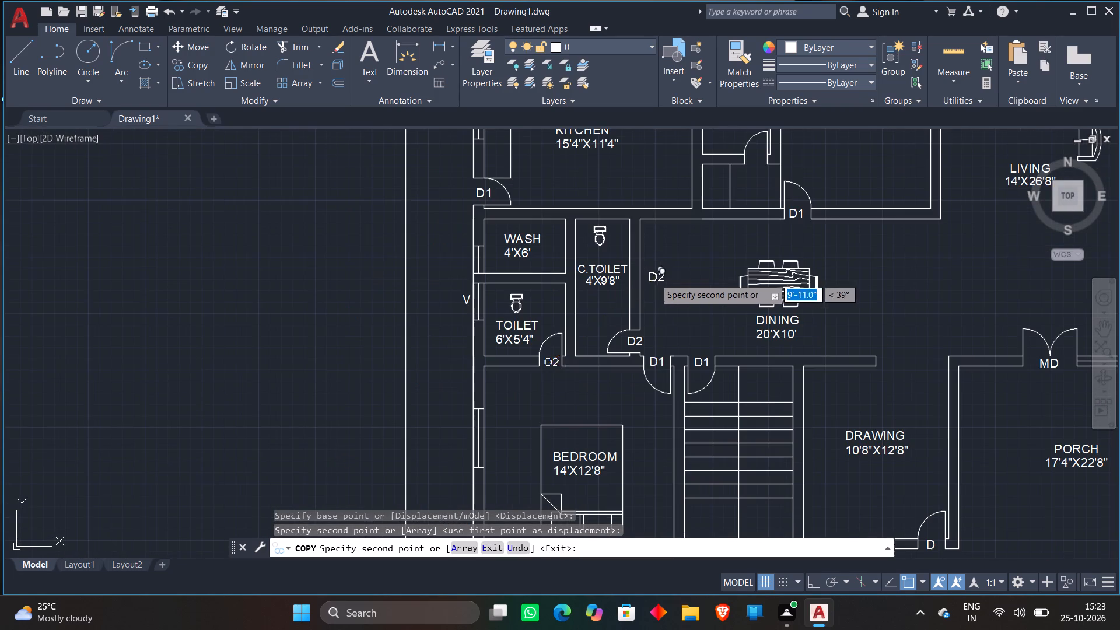
scroll(661, 281, down, 1)
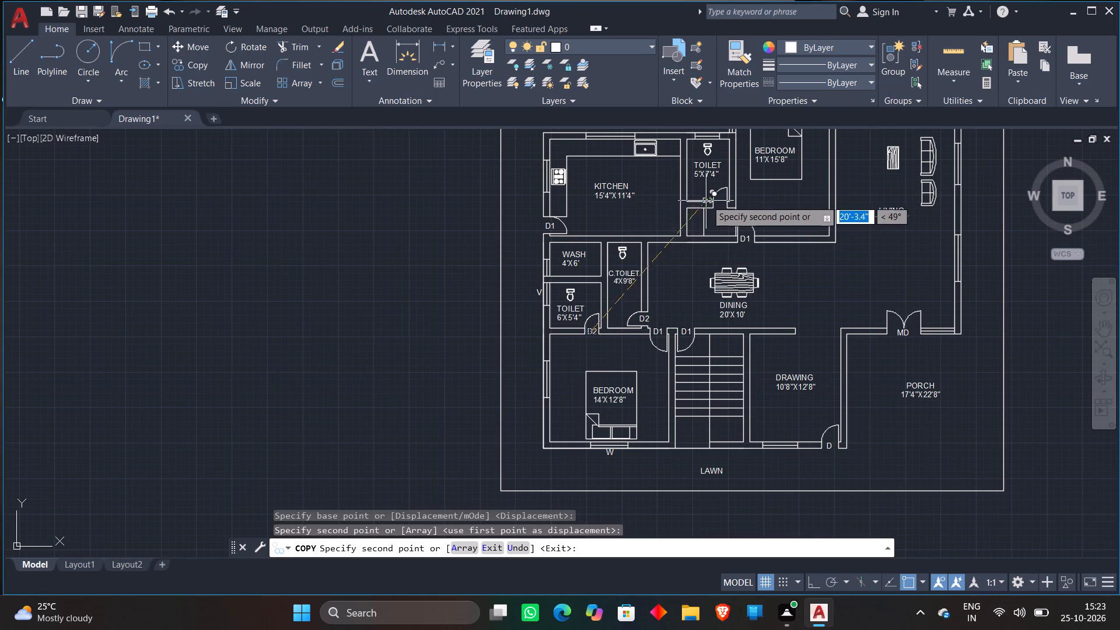
scroll(708, 201, up, 6)
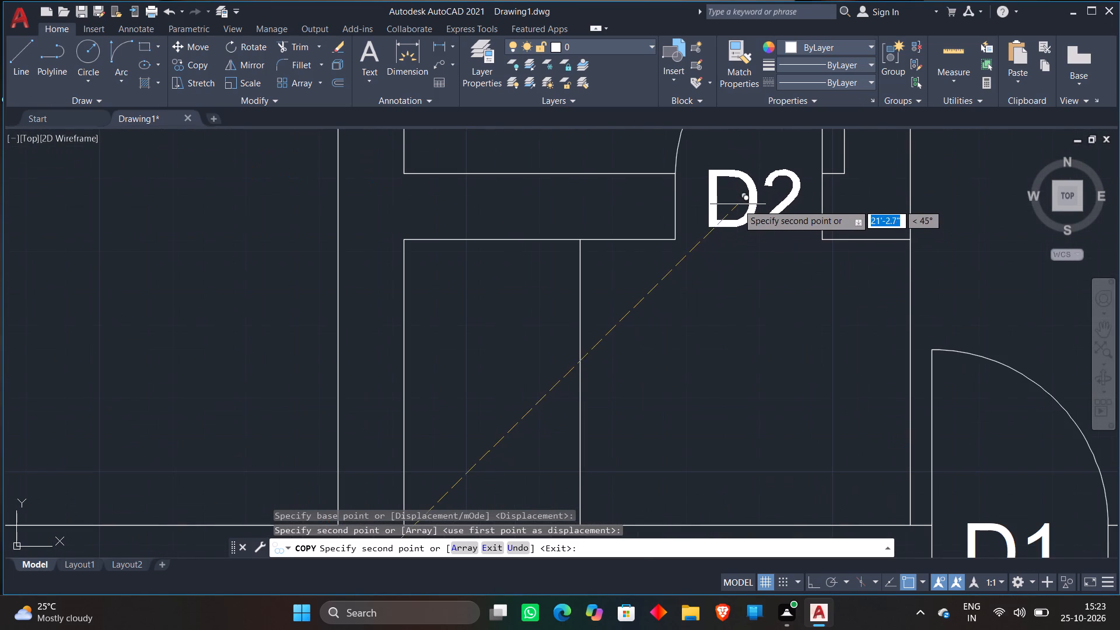
click(737, 211)
scroll(731, 248, down, 3)
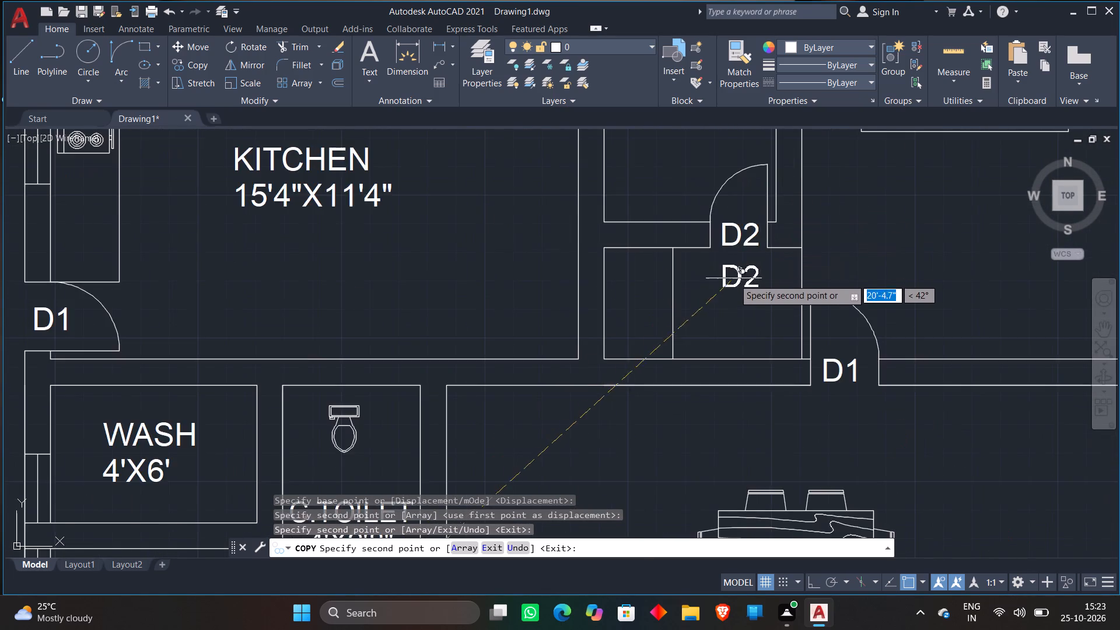
scroll(734, 281, down, 2)
middle_drag(796, 261, 629, 366)
key(space)
Copy the W label below the 14'X12'8" bedroom's bottom window to the outside of that bedroom's side-wall window.
scroll(719, 331, down, 2)
middle_drag(716, 394, 774, 330)
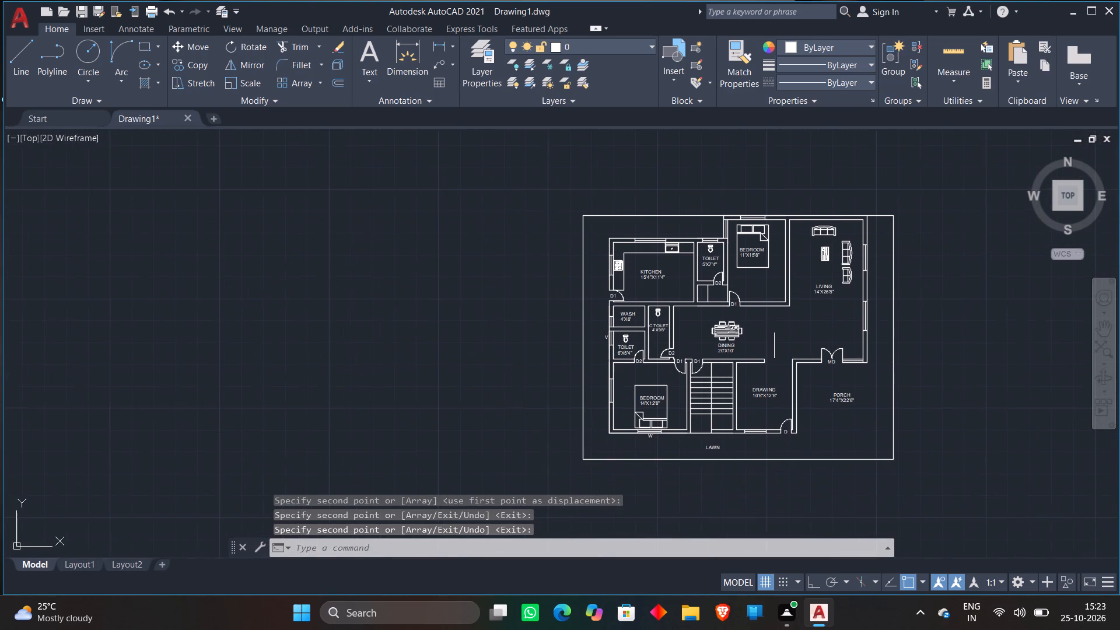
scroll(644, 328, up, 3)
scroll(653, 314, down, 2)
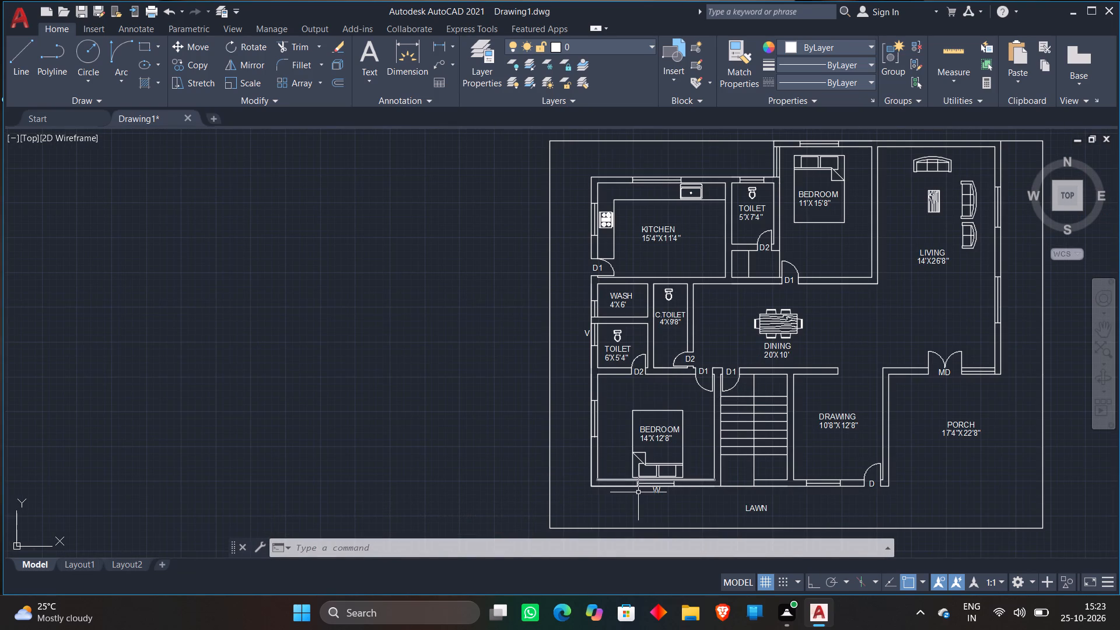
scroll(662, 493, up, 1)
click(654, 491)
right_click(571, 517)
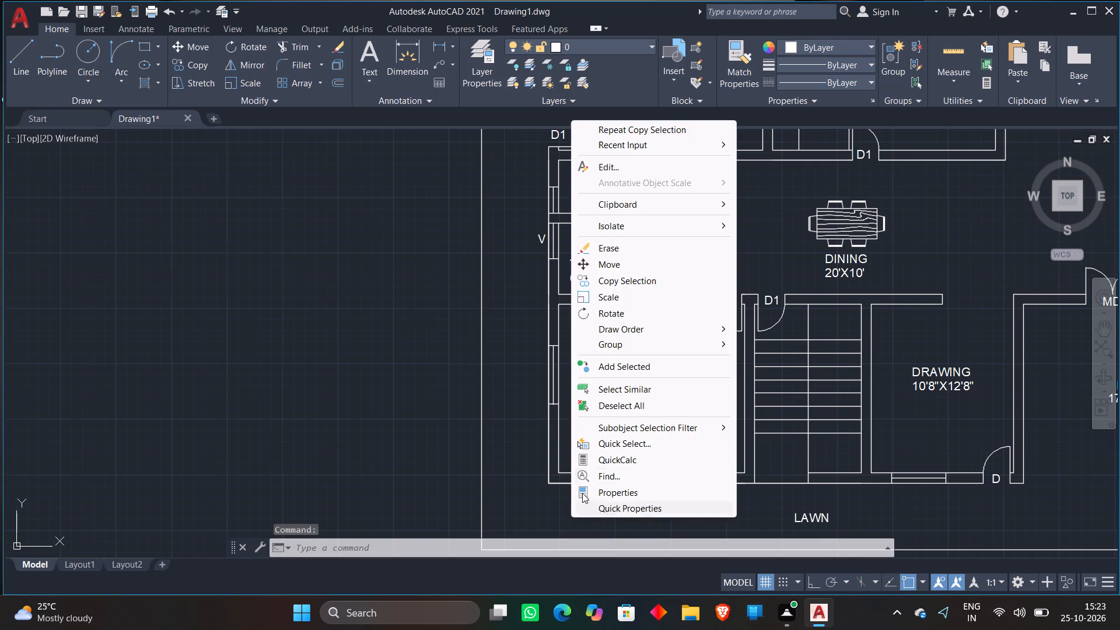
click(628, 279)
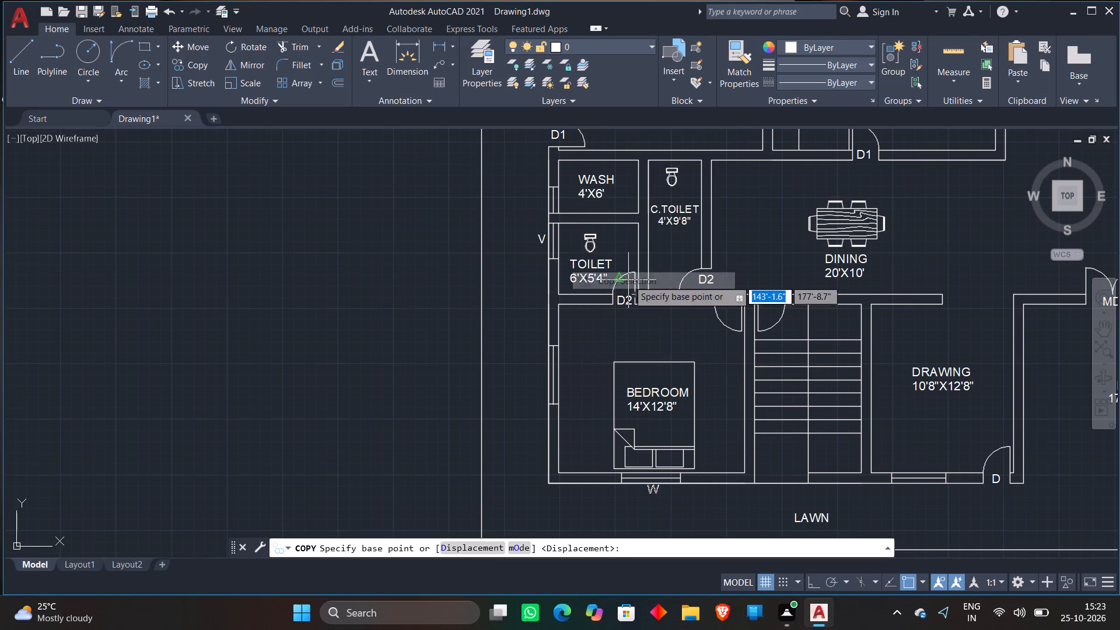
scroll(649, 494, up, 2)
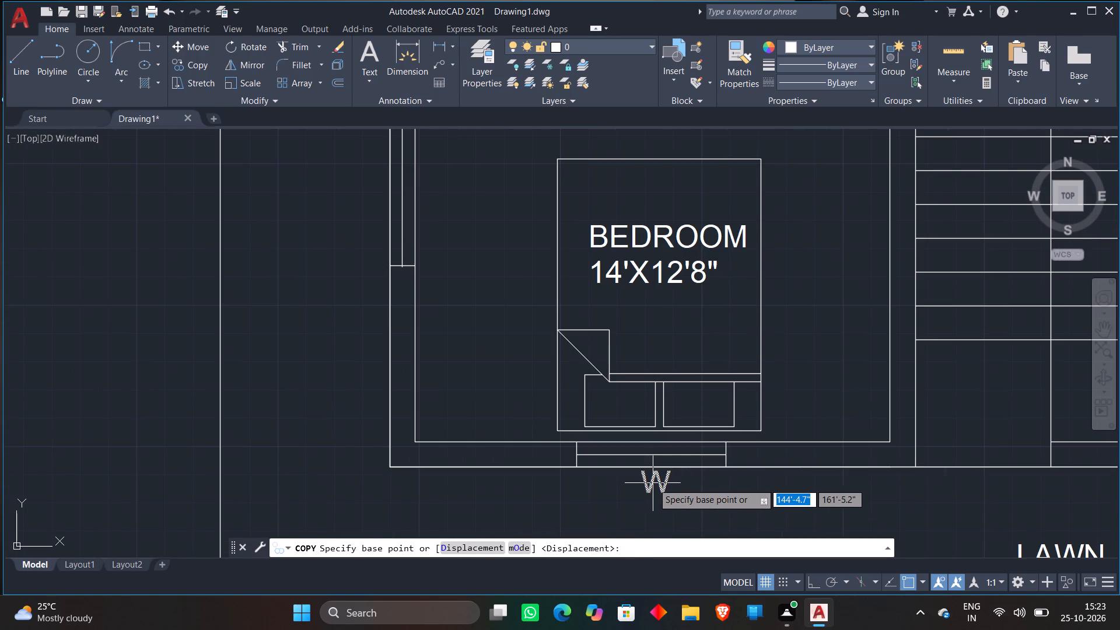
click(653, 483)
scroll(529, 415, down, 2)
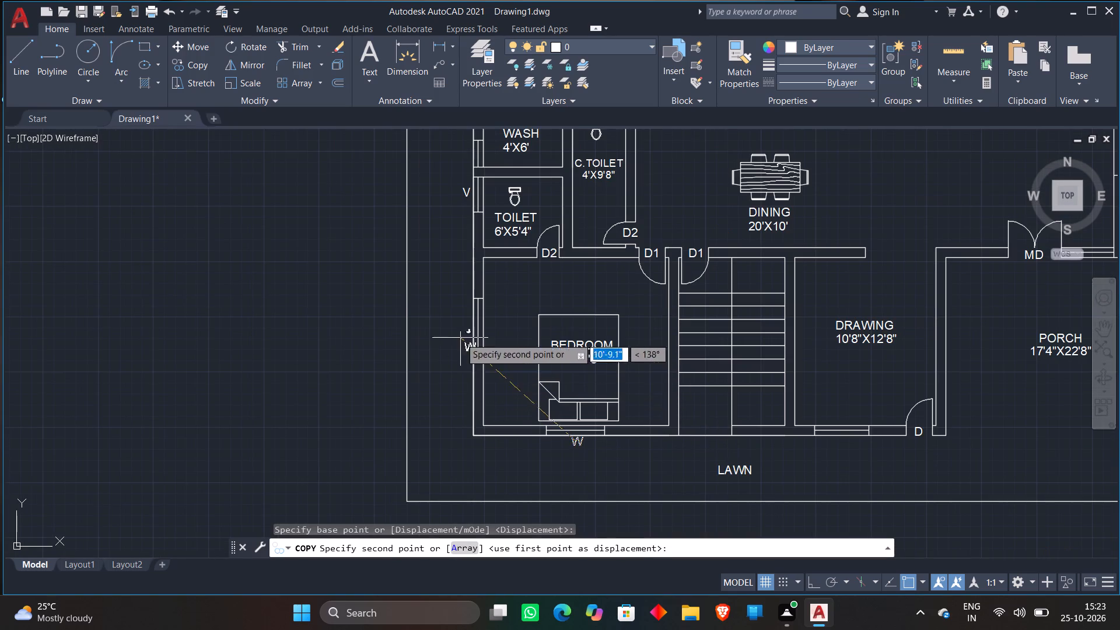
scroll(456, 320, up, 3)
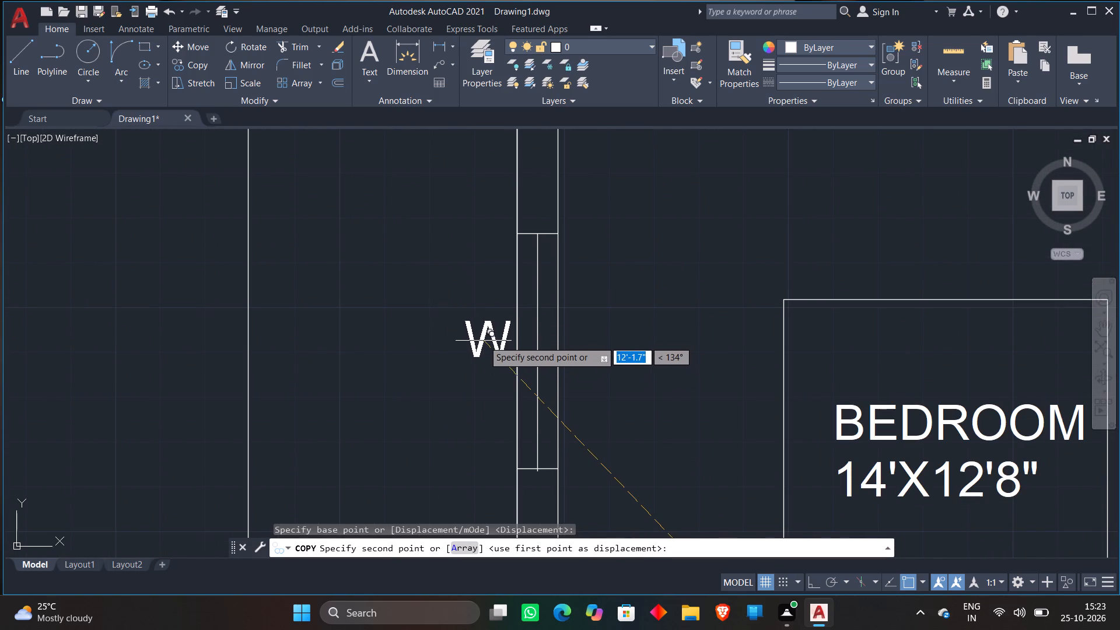
click(484, 341)
Place copies of the W label outside the kitchen's window beside the stove and its top-wall window near the sink.
scroll(464, 263, down, 2)
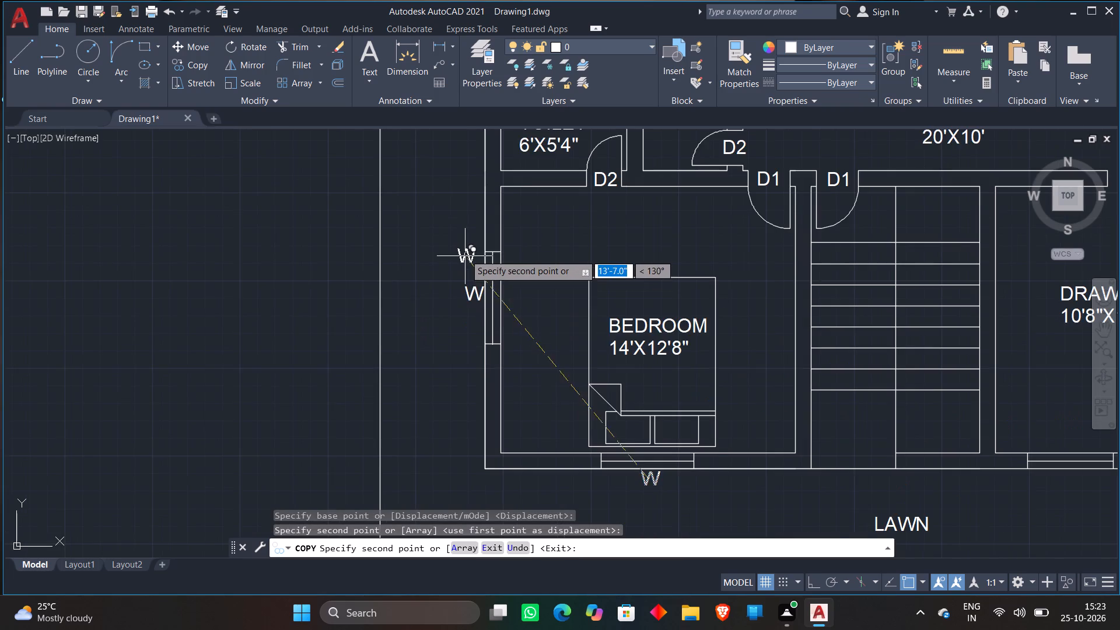
scroll(467, 248, down, 1)
middle_drag(467, 246, 460, 463)
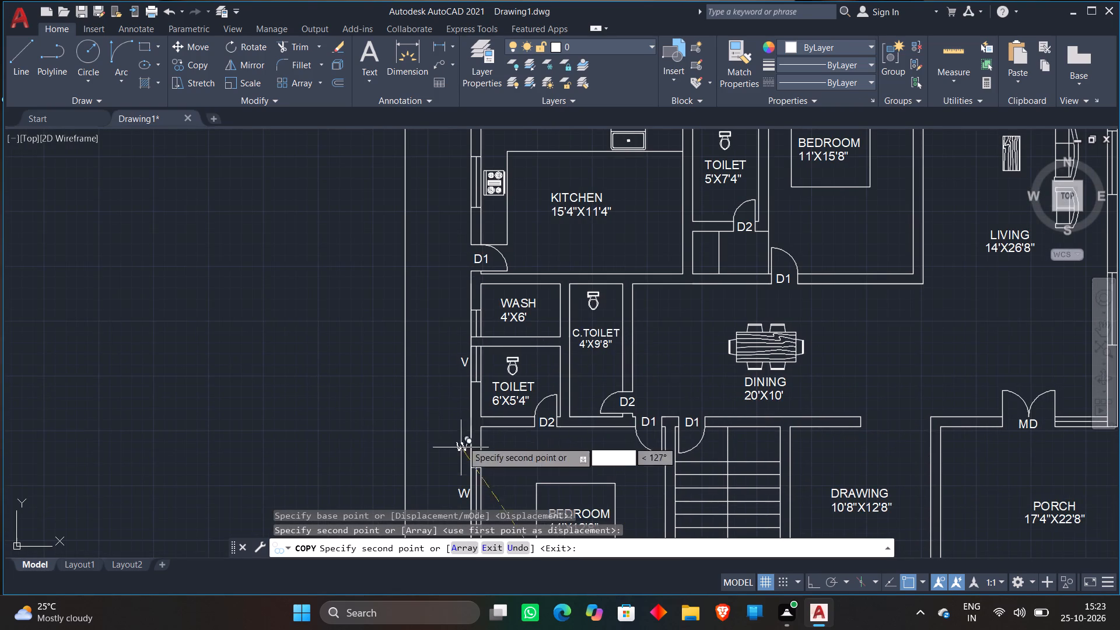
middle_drag(457, 276, 417, 474)
scroll(421, 393, up, 3)
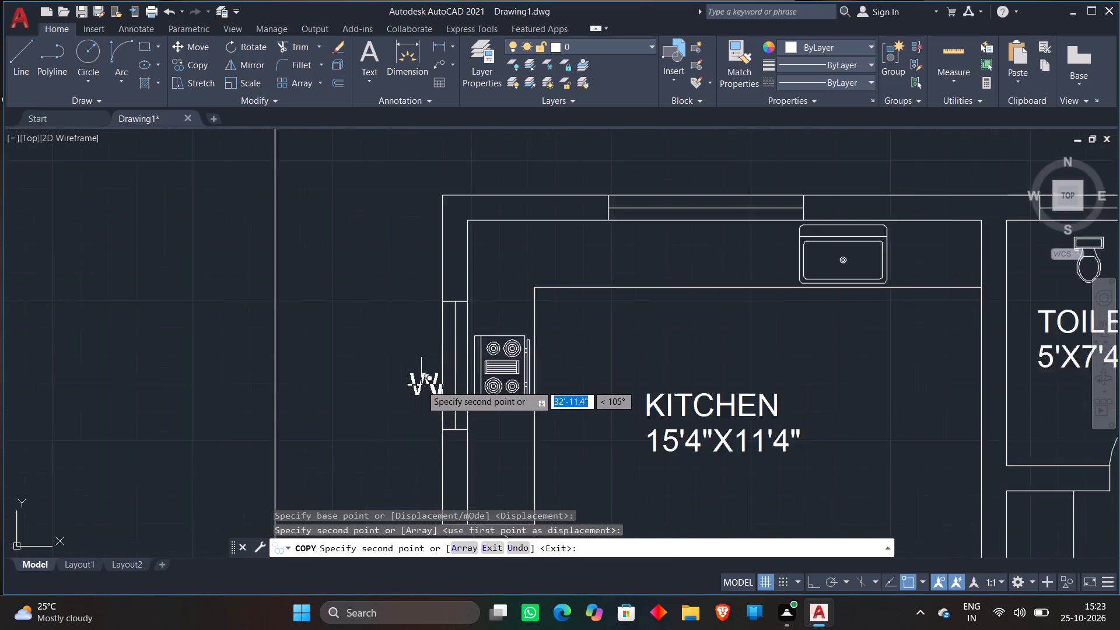
click(420, 348)
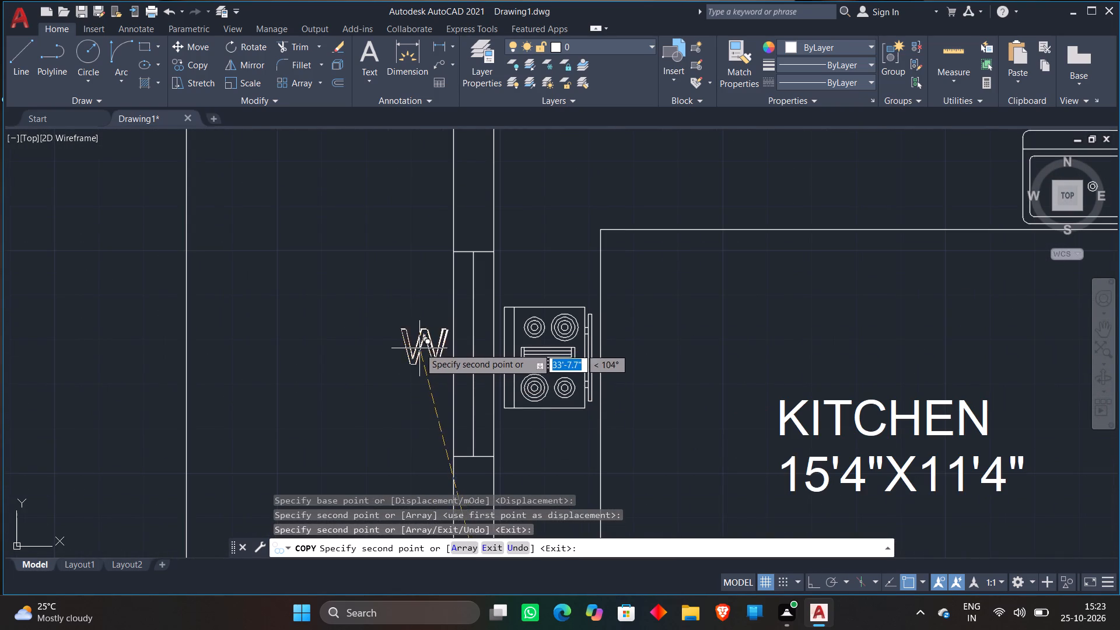
scroll(406, 332, down, 3)
middle_drag(401, 335, 364, 409)
scroll(479, 335, up, 3)
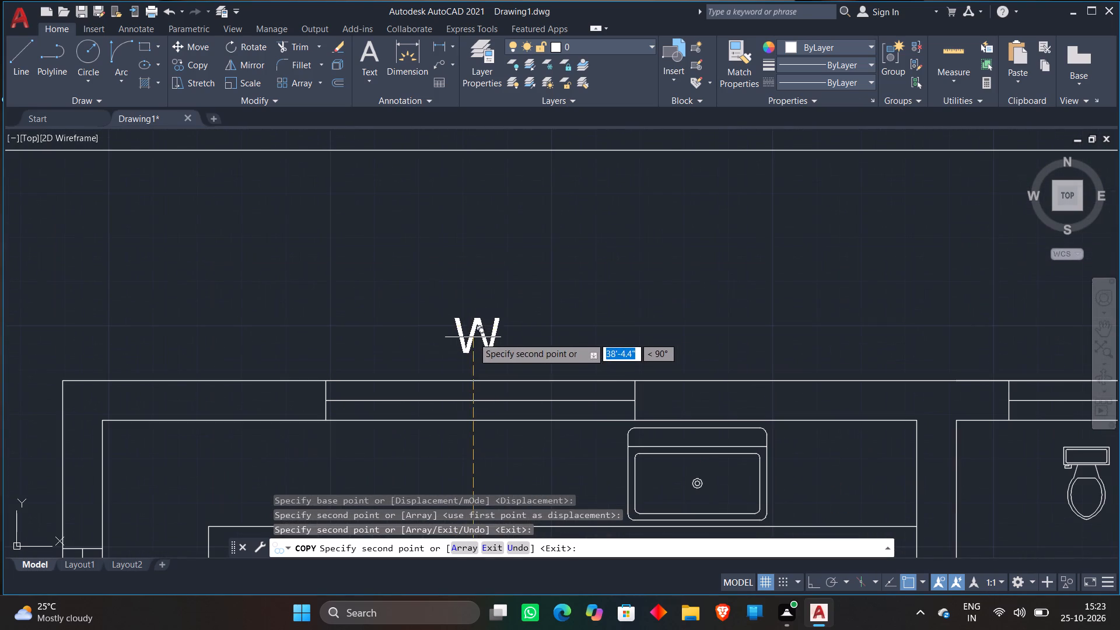
click(471, 358)
Place copies of the W label outside the 11'X15'8" bedroom's top-wall window and its short side window above the toilet.
scroll(576, 311, down, 2)
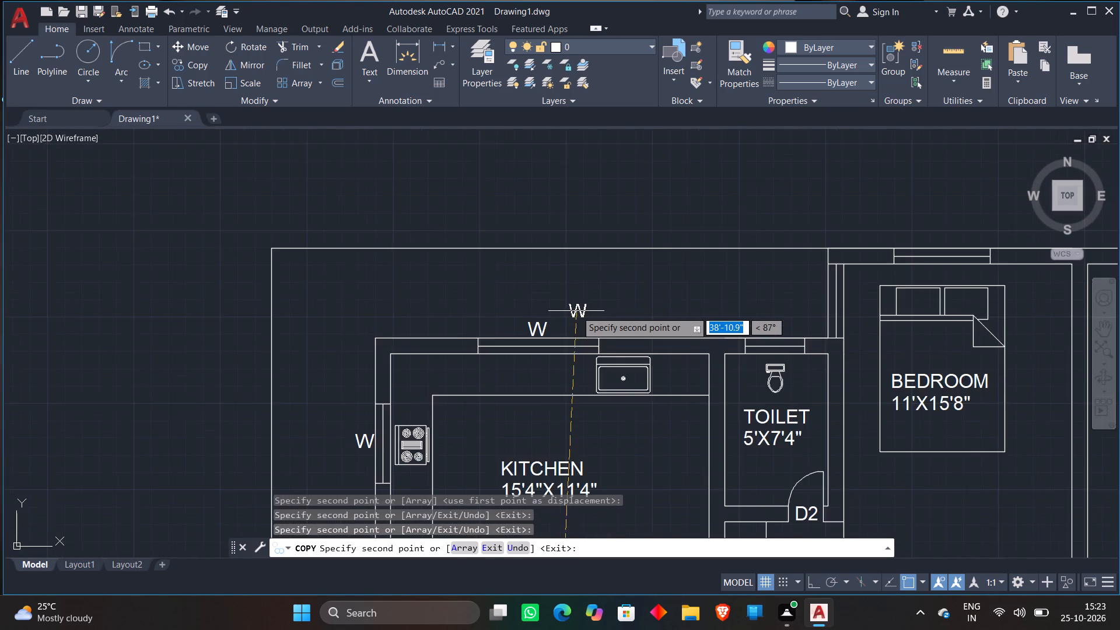
scroll(576, 311, down, 1)
scroll(816, 247, up, 3)
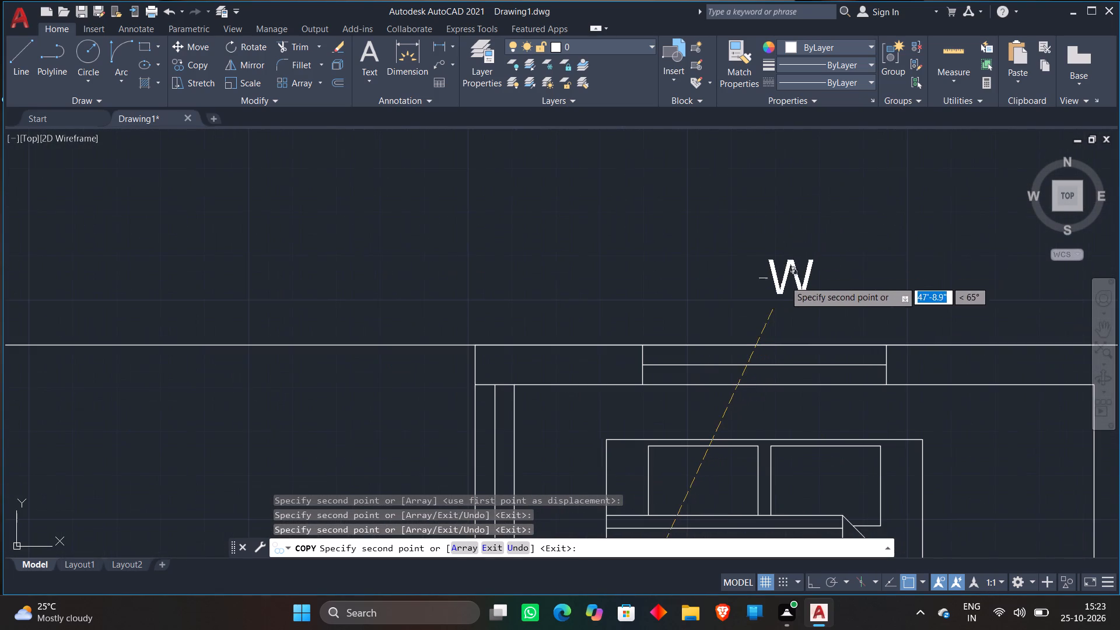
click(764, 316)
scroll(754, 251, down, 2)
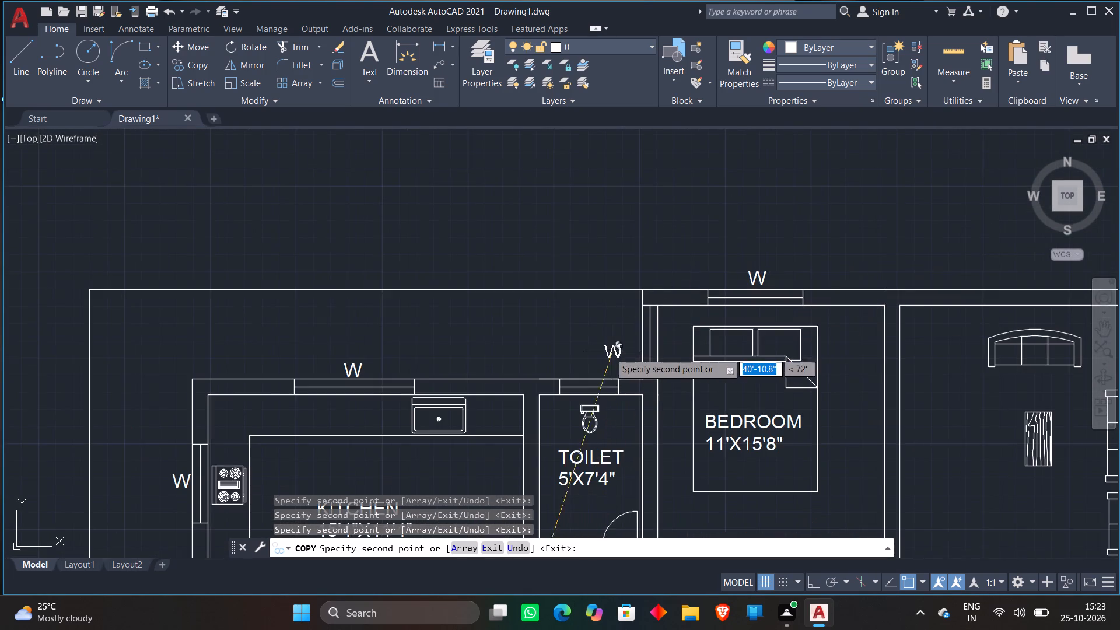
scroll(608, 352, up, 3)
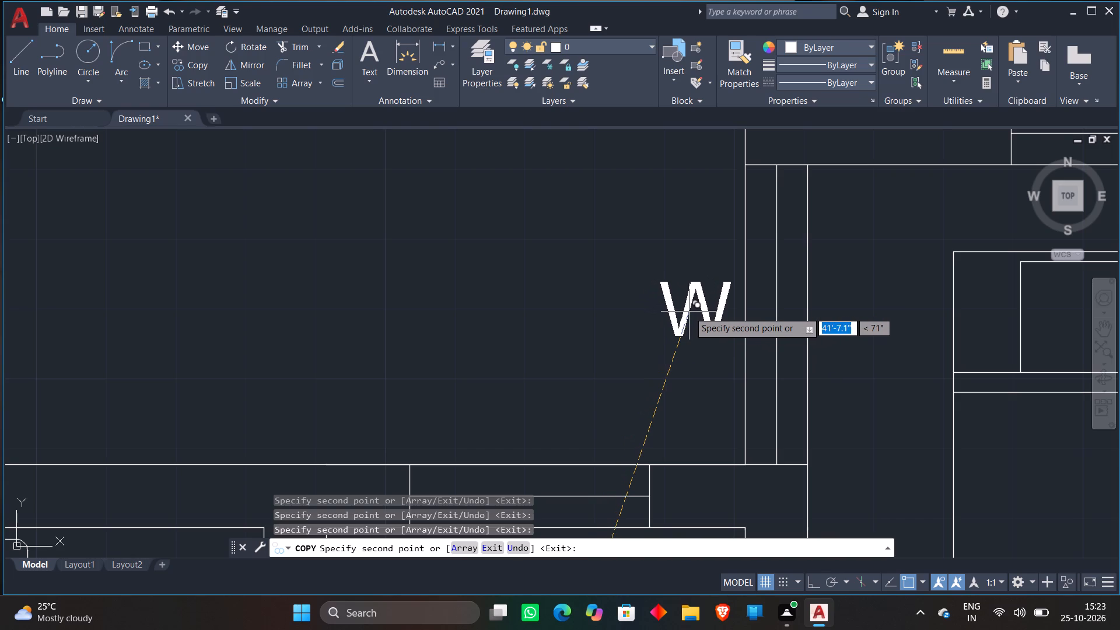
click(689, 311)
Place copies of the W label outside the living room's two outer side-wall windows and below the window beside the MD door.
scroll(670, 314, down, 4)
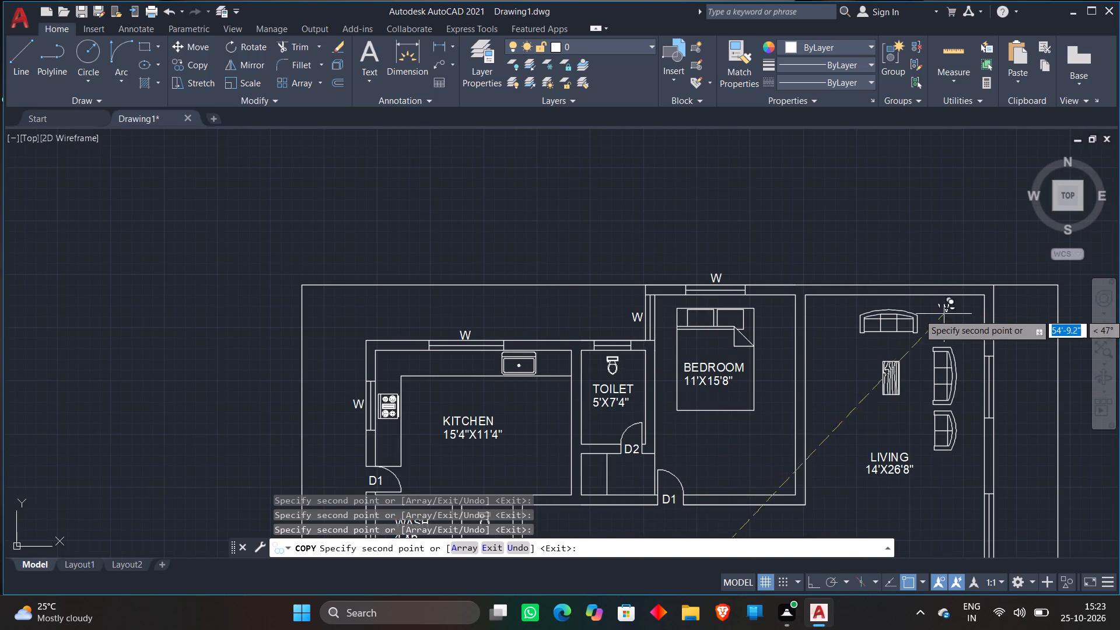
middle_drag(1023, 381, 848, 290)
scroll(827, 301, up, 1)
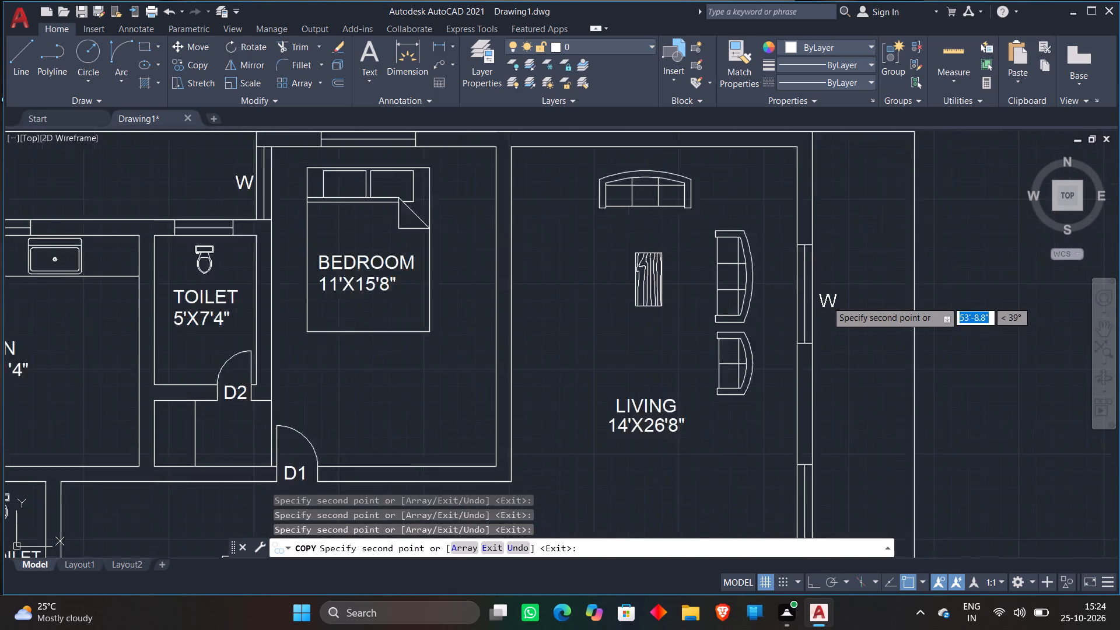
scroll(827, 301, up, 2)
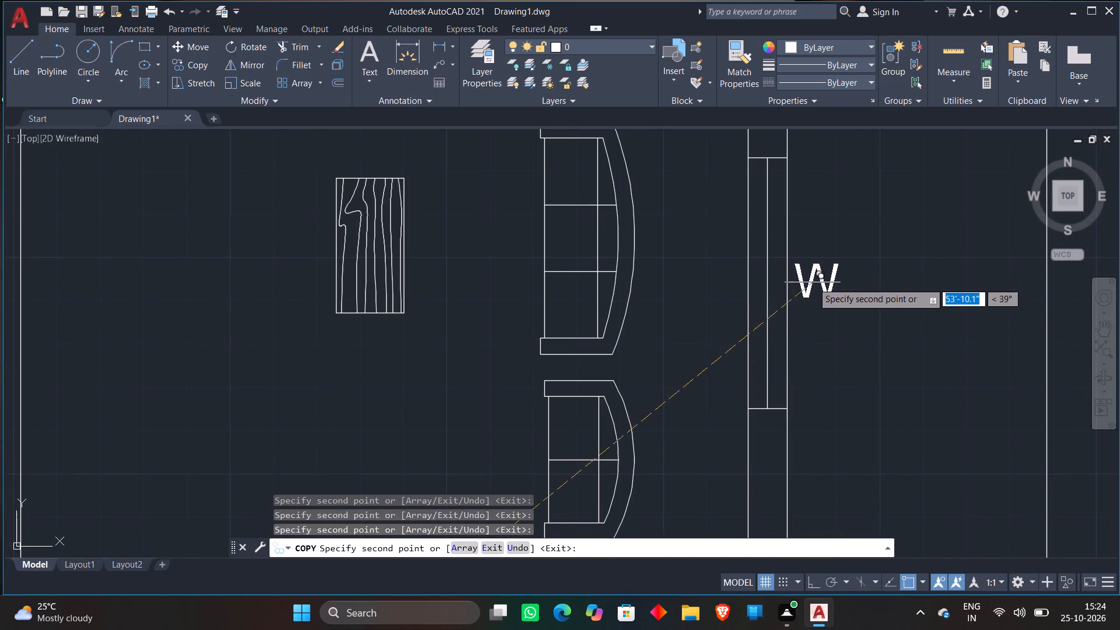
click(813, 282)
scroll(841, 233, down, 2)
middle_drag(849, 407, 840, 304)
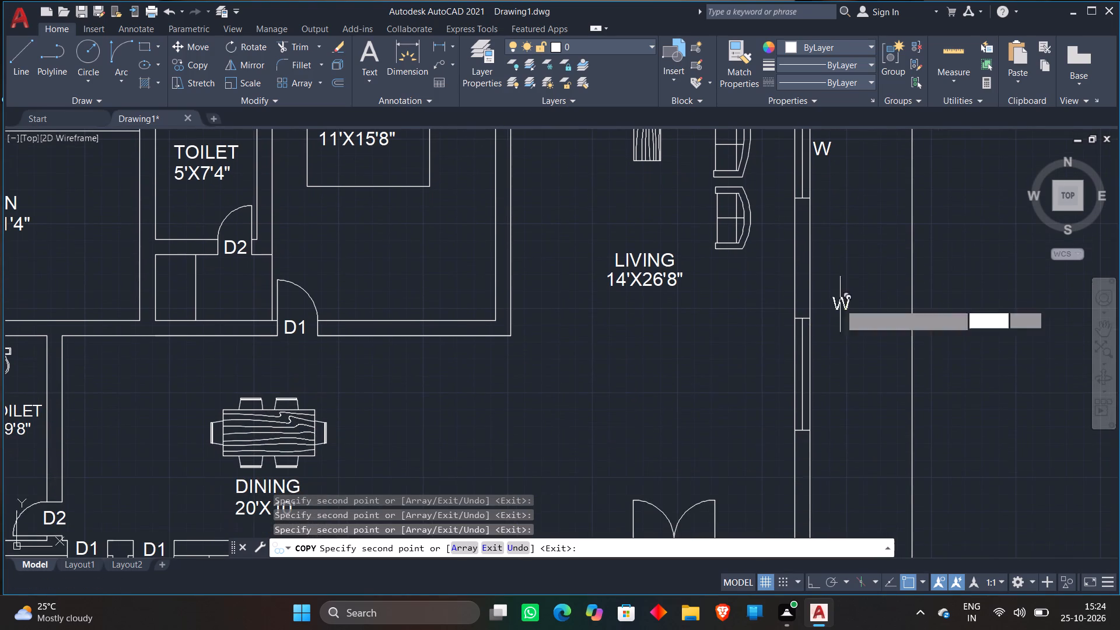
scroll(831, 378, up, 1)
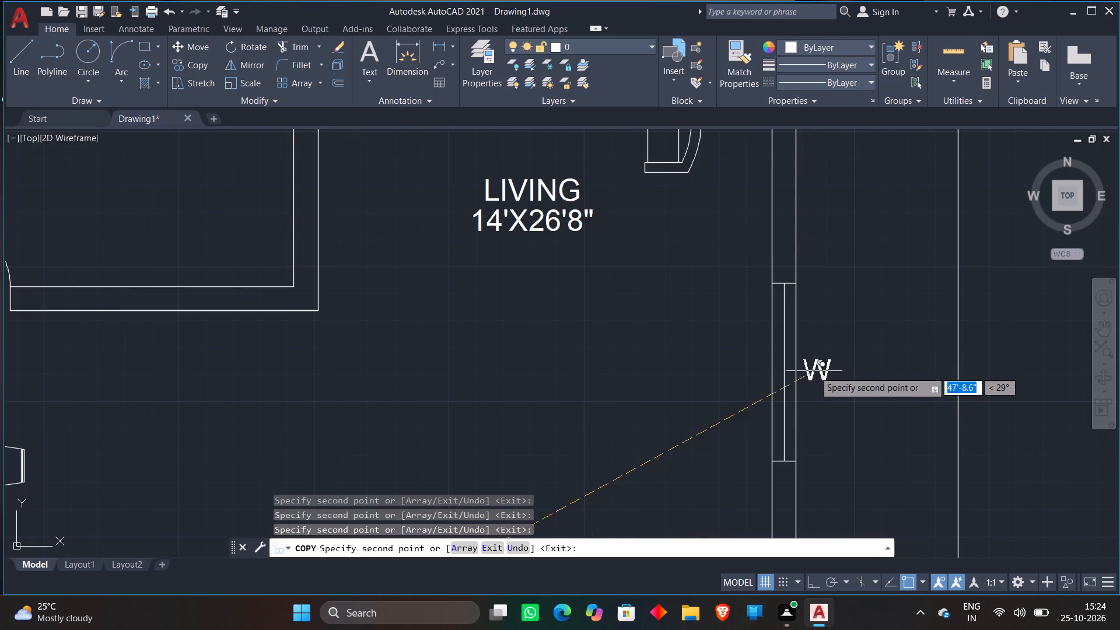
click(814, 371)
scroll(846, 288, down, 2)
scroll(789, 459, up, 3)
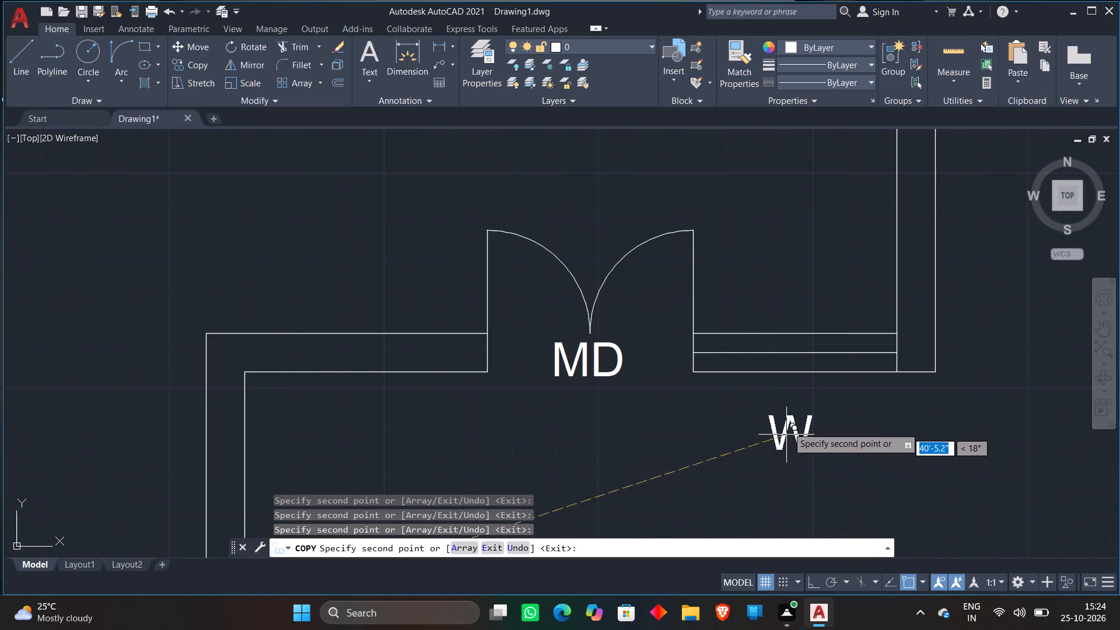
click(786, 400)
Place a copy of the W label below the drawing room's bottom-wall window and finish copying.
scroll(800, 374, down, 4)
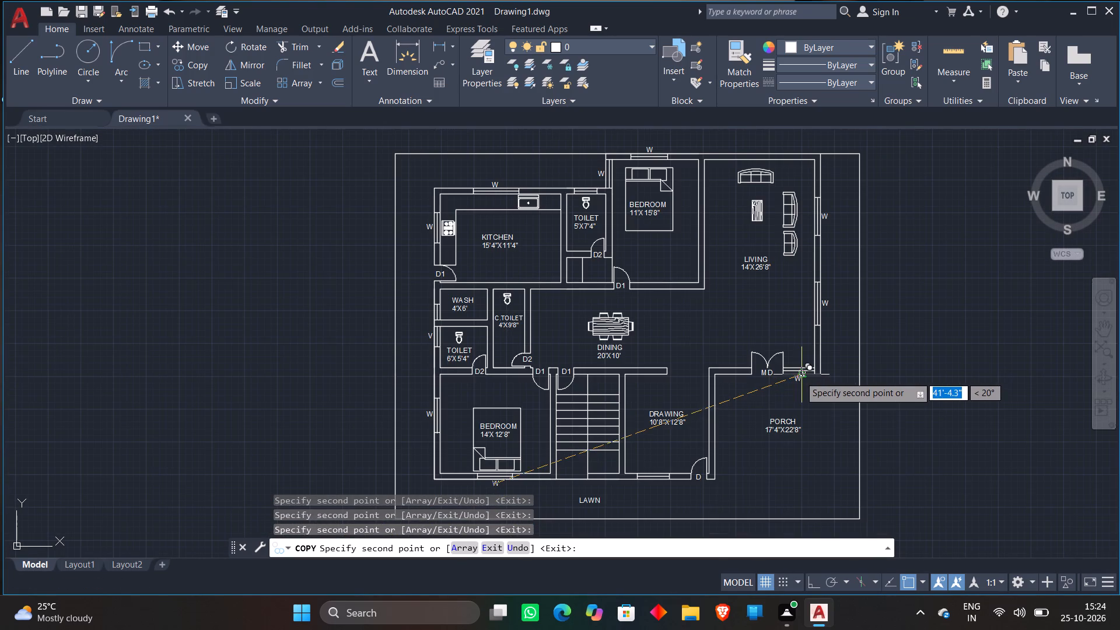
scroll(640, 488, up, 2)
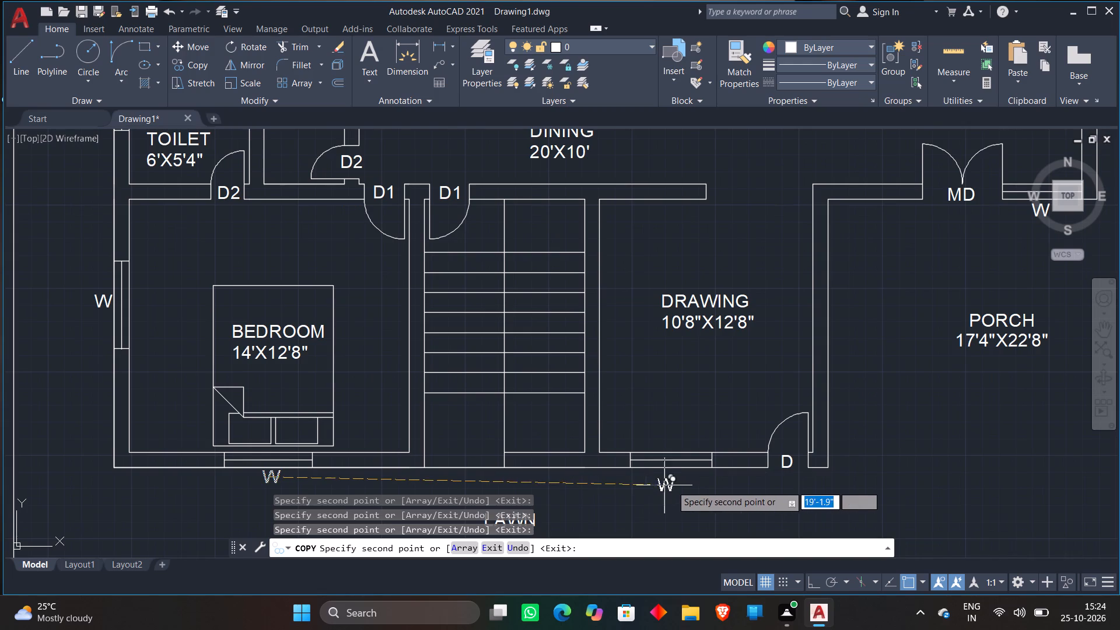
middle_drag(677, 487, 691, 416)
scroll(700, 405, up, 3)
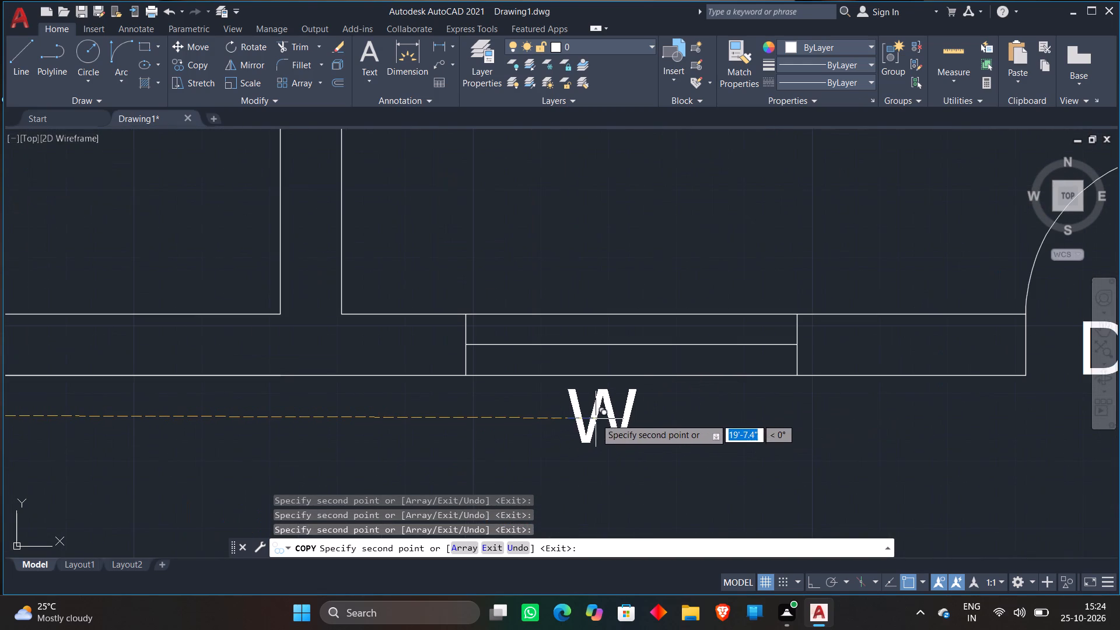
click(623, 414)
key(space)
Copy the V label beside the 6'X5'4" toilet's window to outside the wash area's side window.
scroll(715, 339, down, 4)
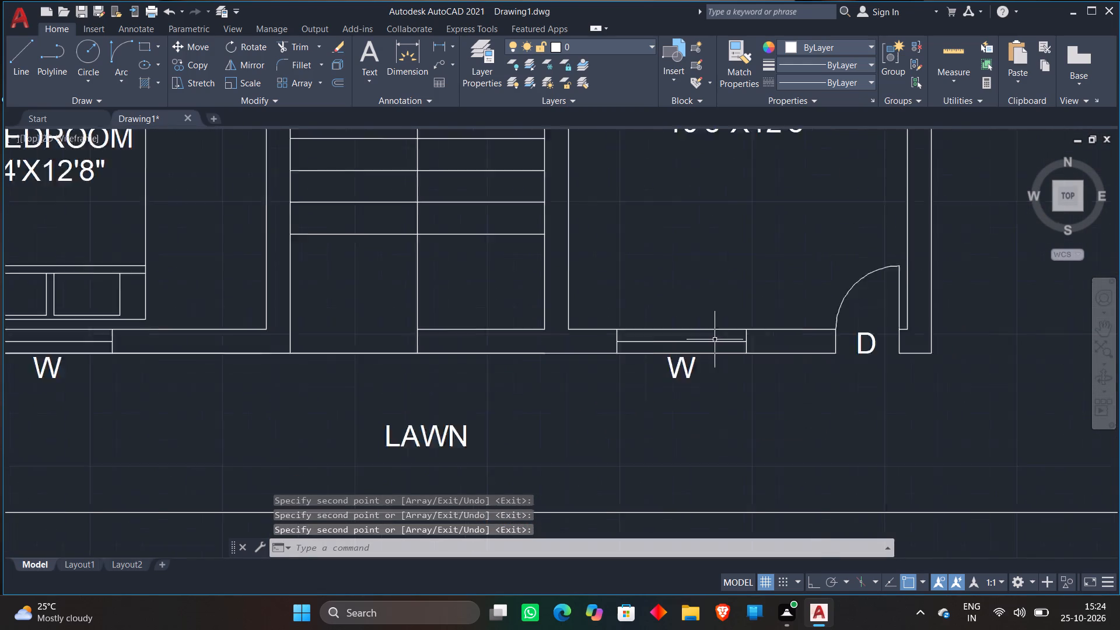
scroll(715, 339, down, 2)
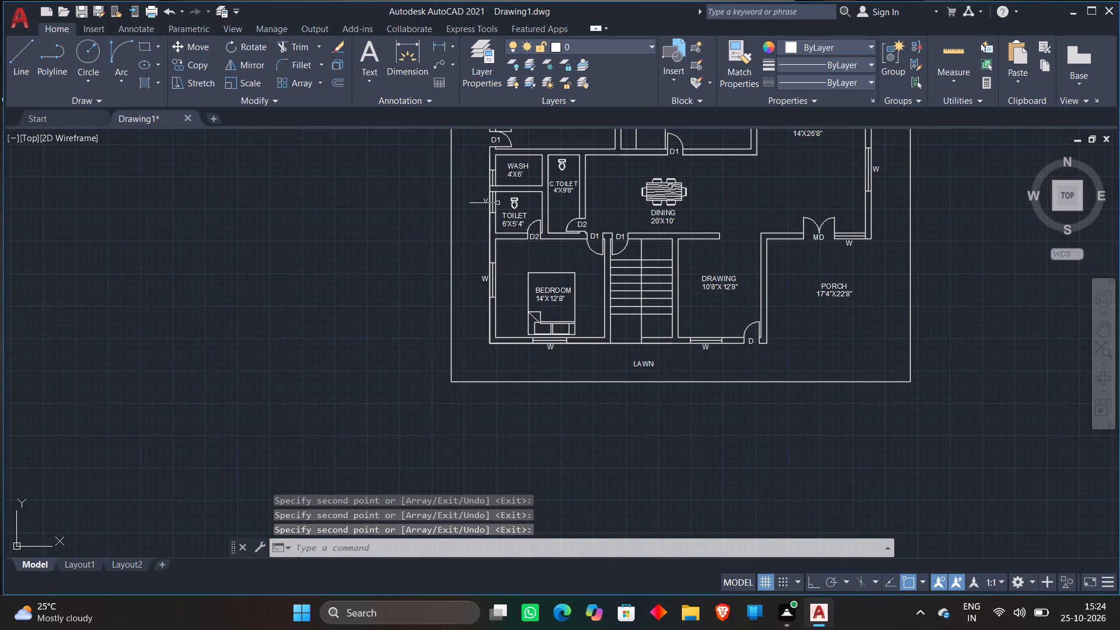
scroll(478, 187, up, 3)
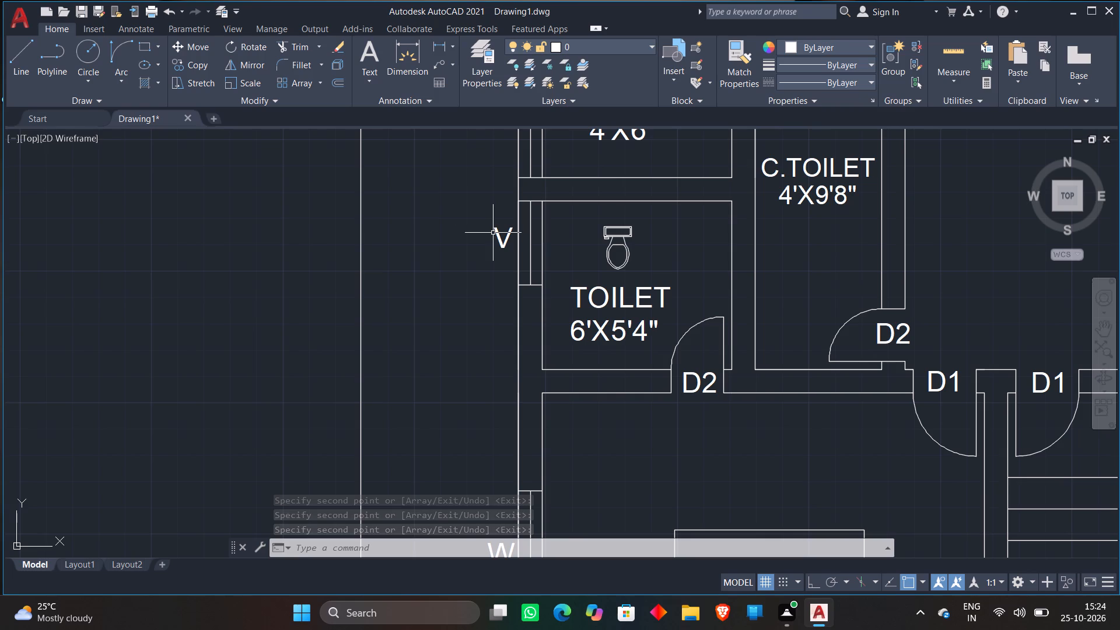
click(497, 233)
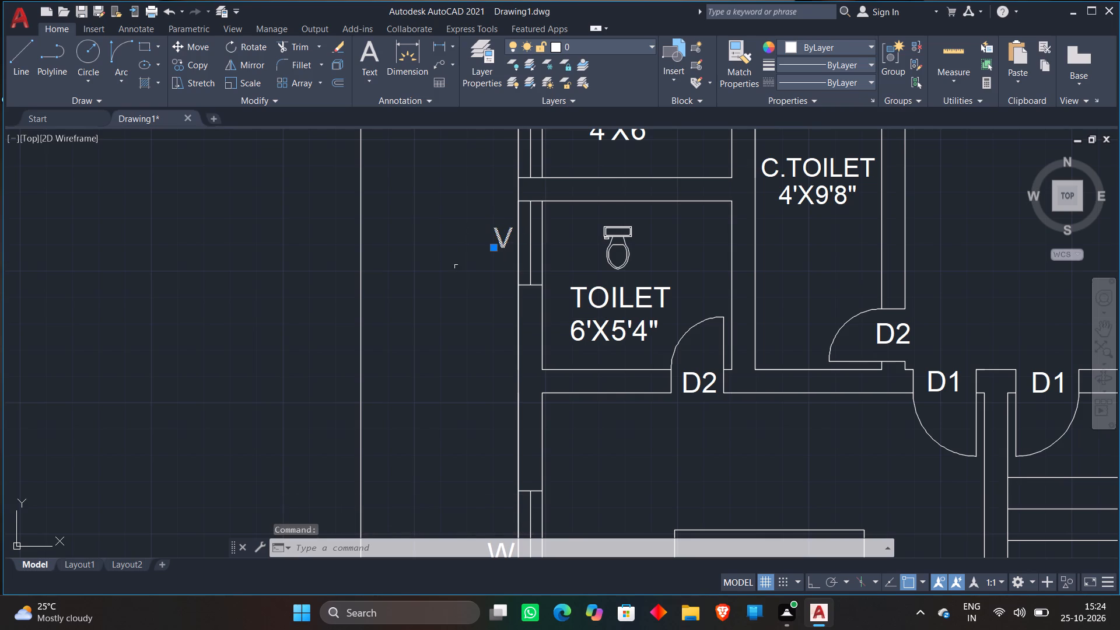
right_click(446, 276)
click(457, 351)
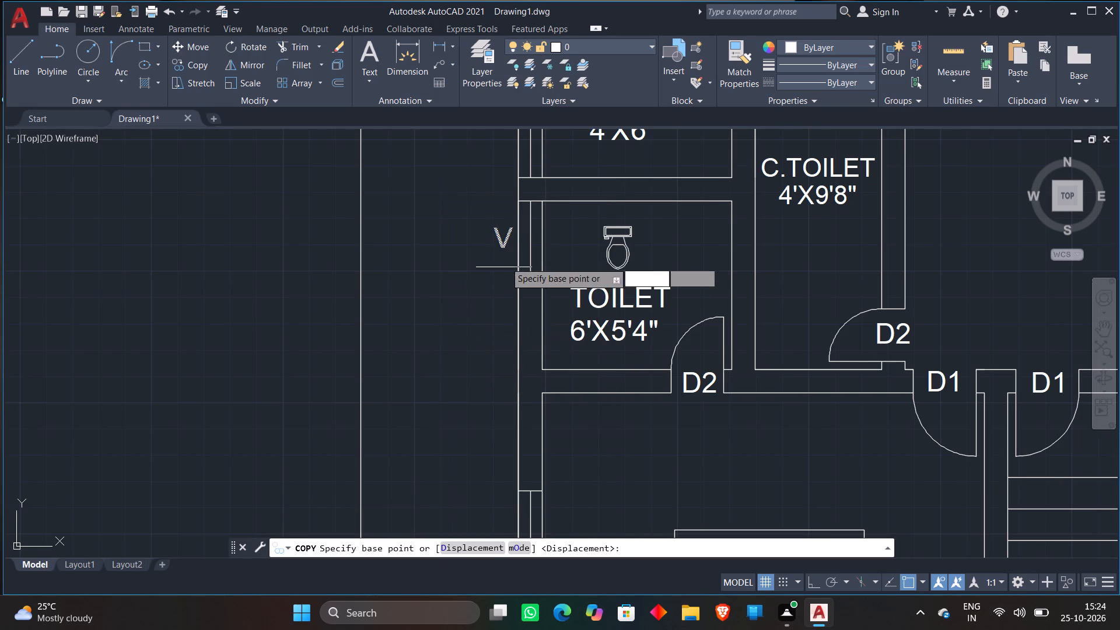
click(505, 233)
middle_drag(496, 187, 461, 323)
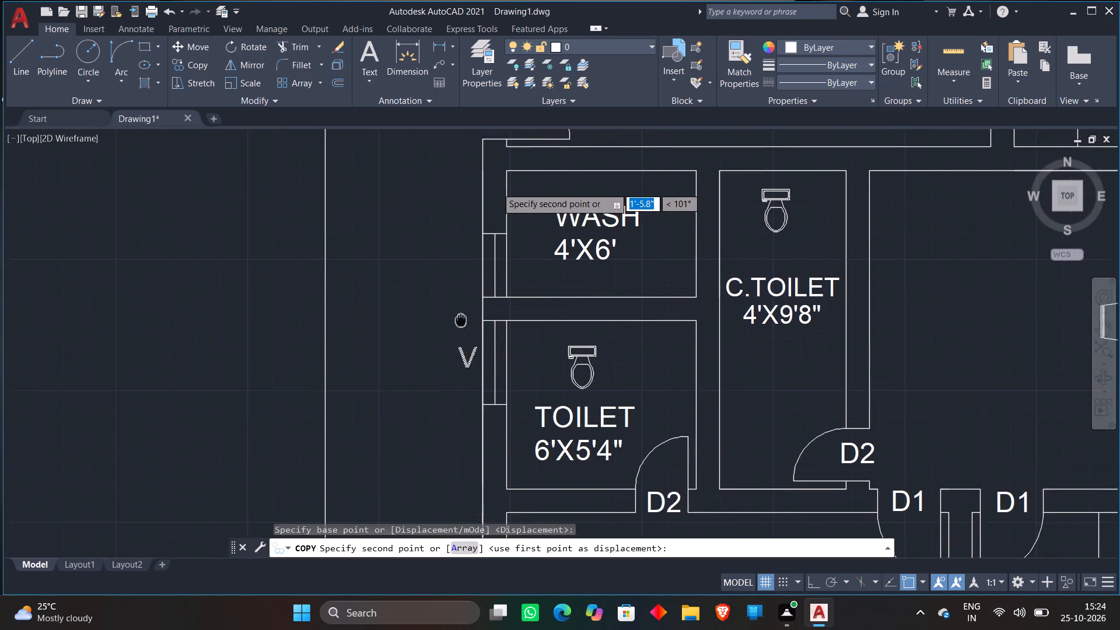
middle_drag(461, 323, 461, 341)
scroll(475, 296, up, 3)
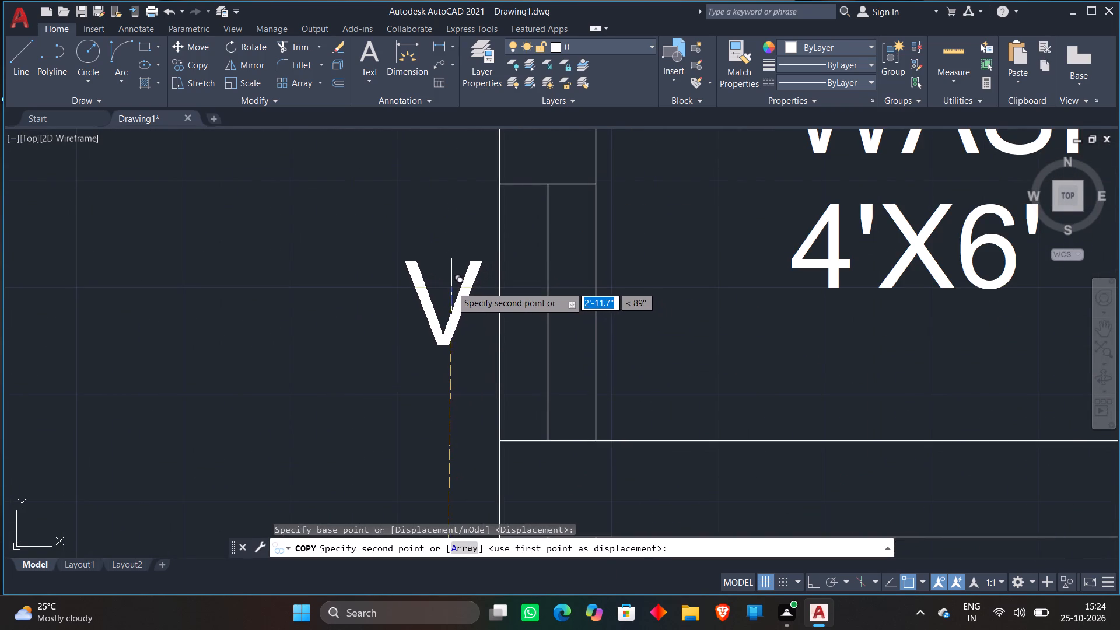
click(451, 286)
Place a copy of the V label above the 5'X7'4" toilet's top-wall window and finish copying.
scroll(451, 271, down, 6)
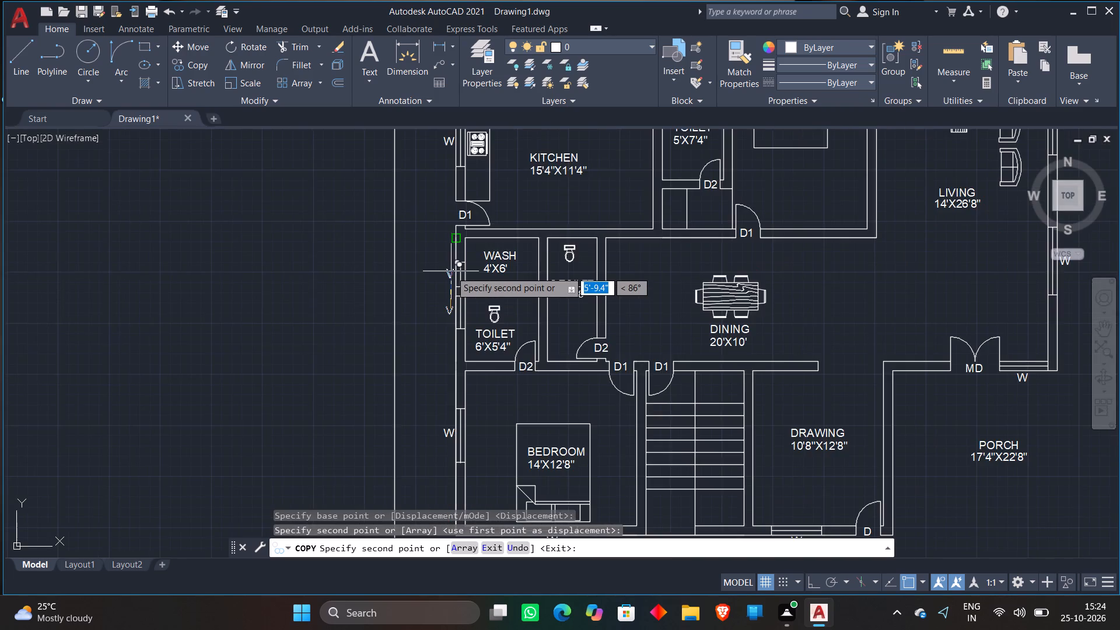
scroll(451, 271, down, 3)
scroll(453, 267, up, 2)
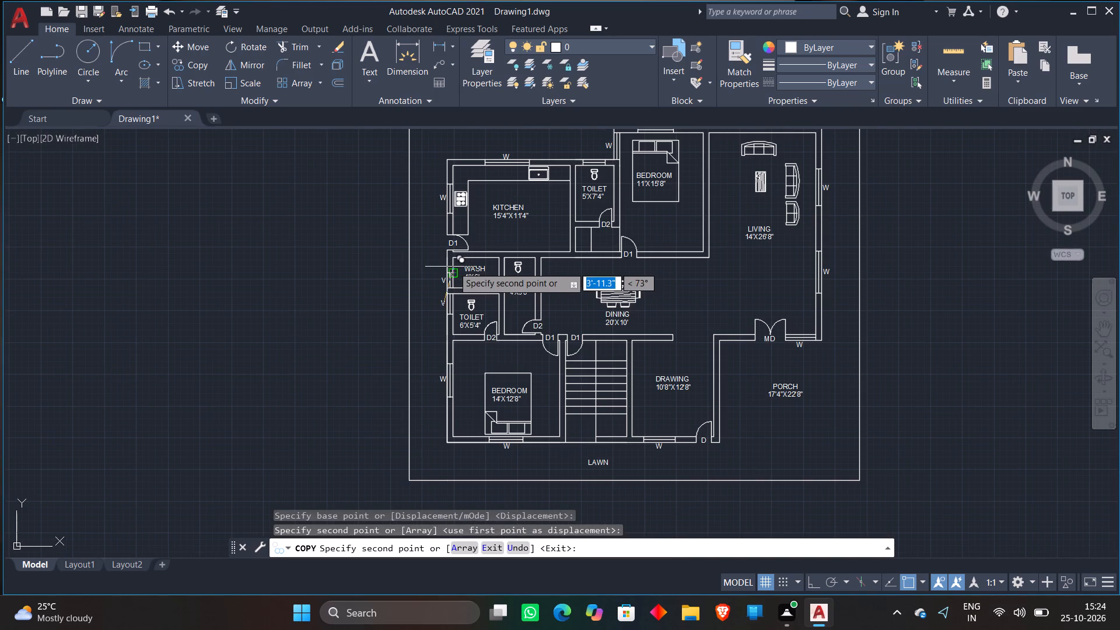
scroll(603, 151, up, 4)
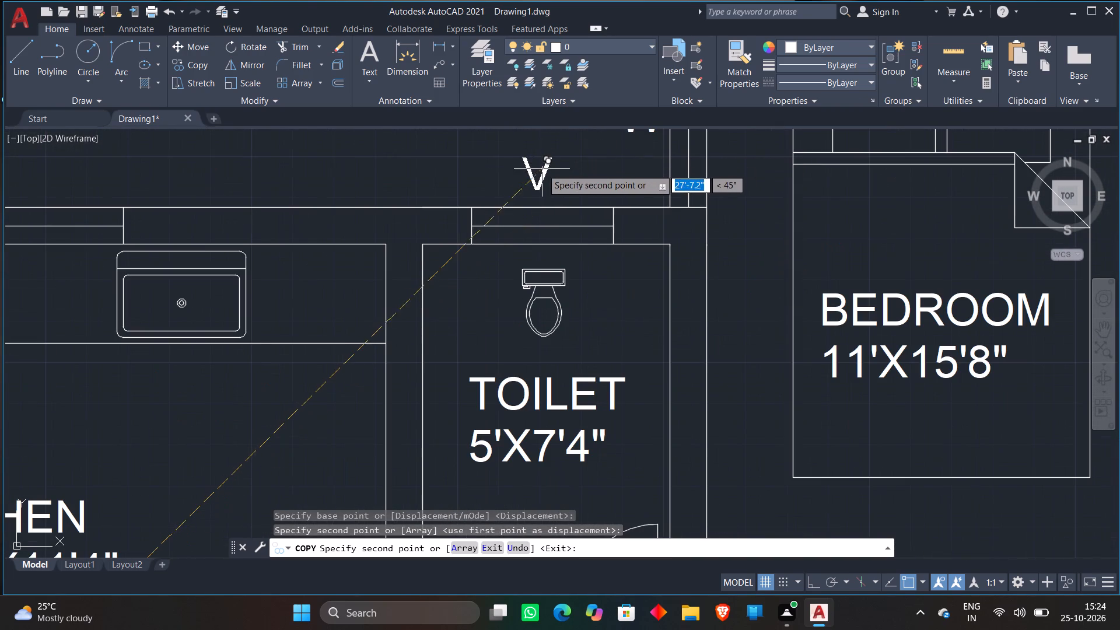
click(547, 171)
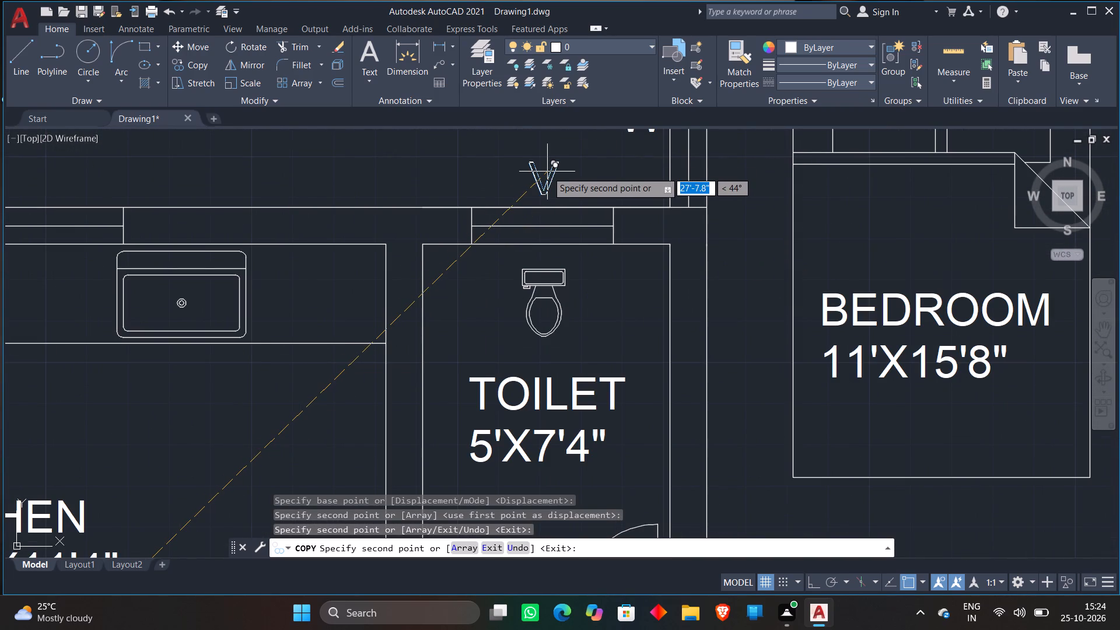
key(space)
Extend the wash area's top and bottom wall lines across the partition gap to the C.TOILET side.
scroll(547, 171, down, 4)
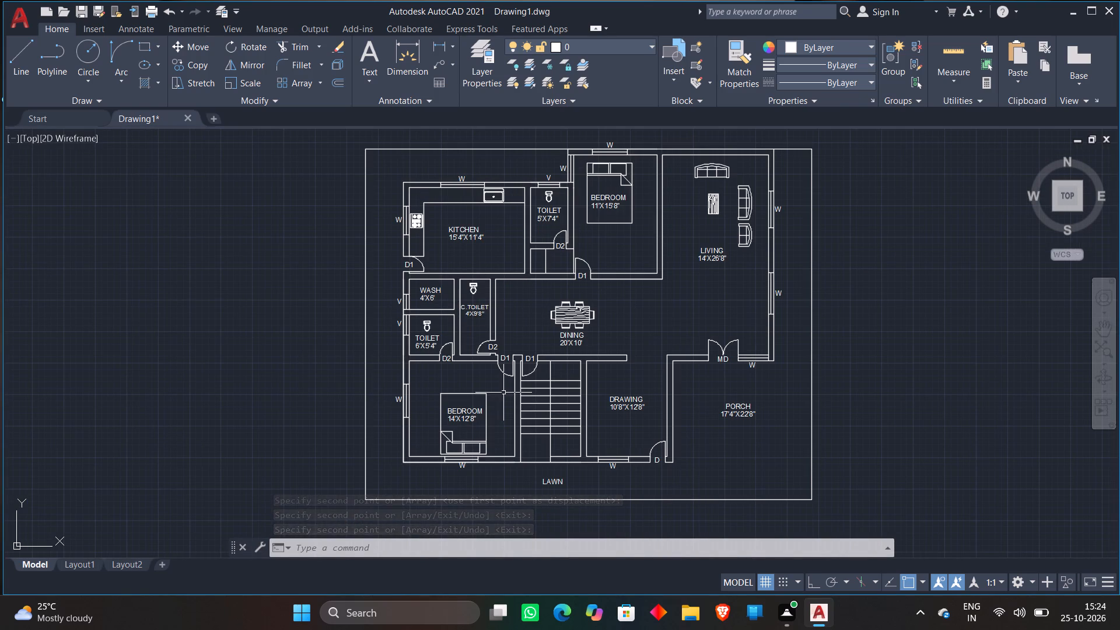
scroll(433, 248, up, 2)
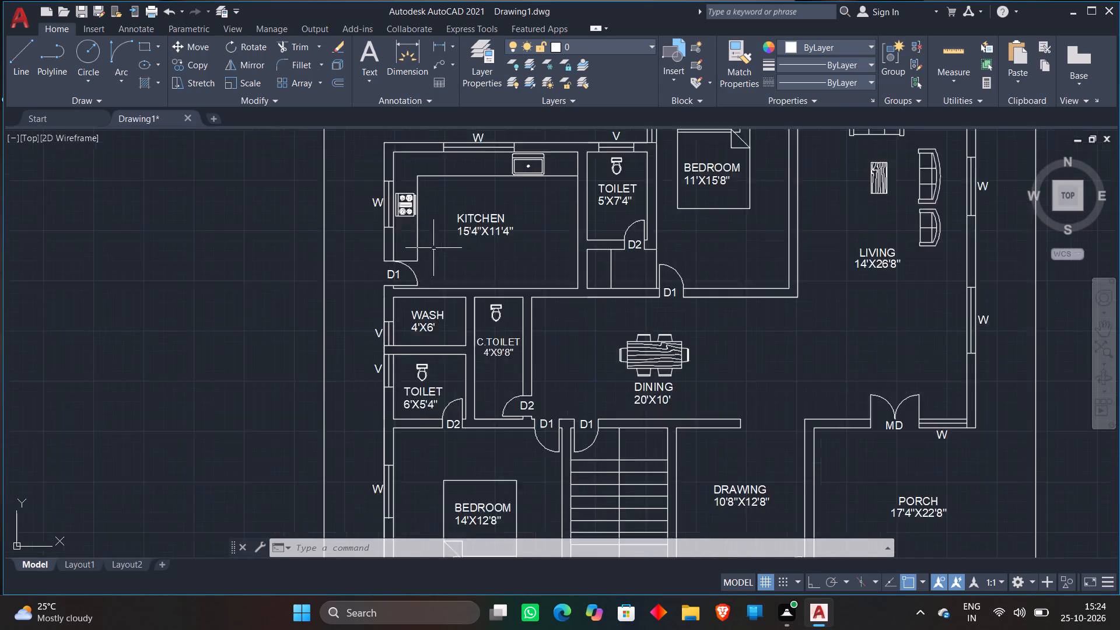
scroll(433, 248, up, 1)
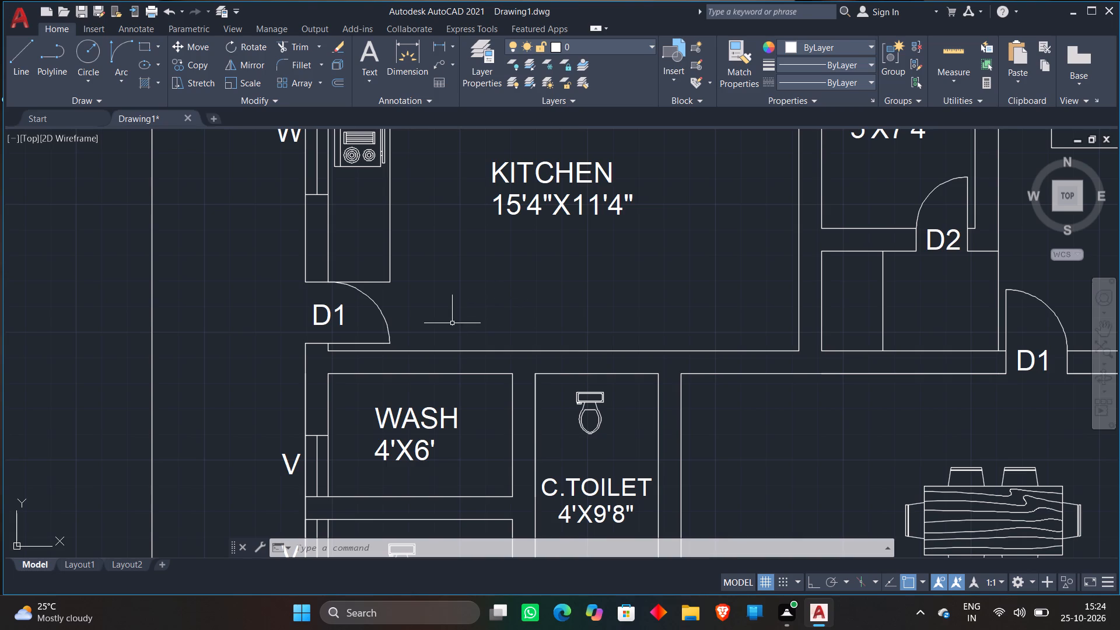
text(EX)
key(space)
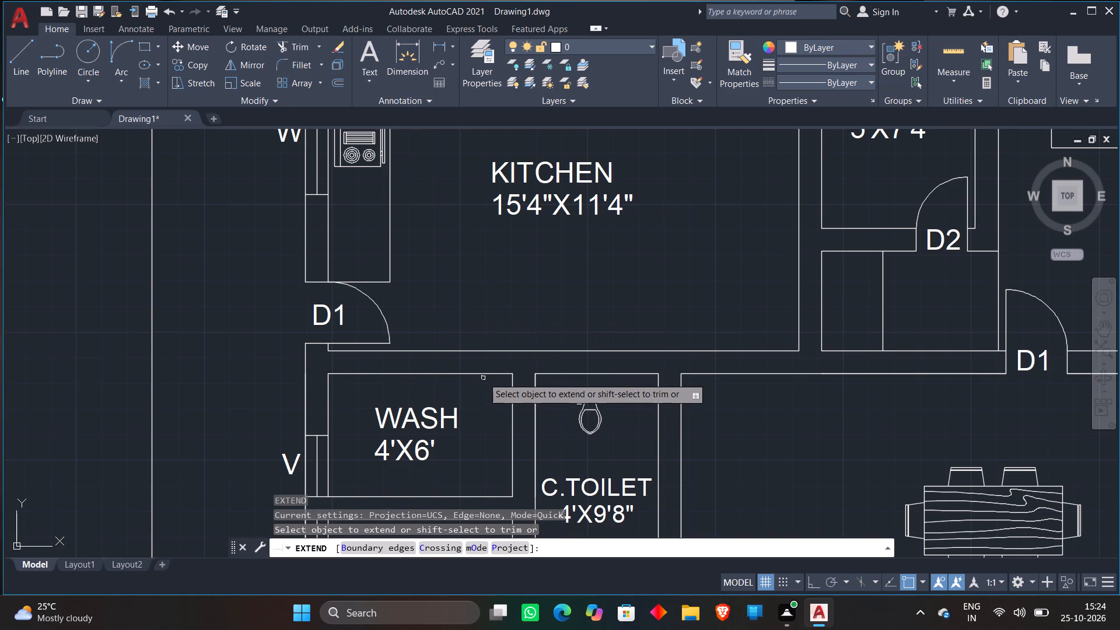
click(491, 376)
middle_drag(496, 424, 514, 355)
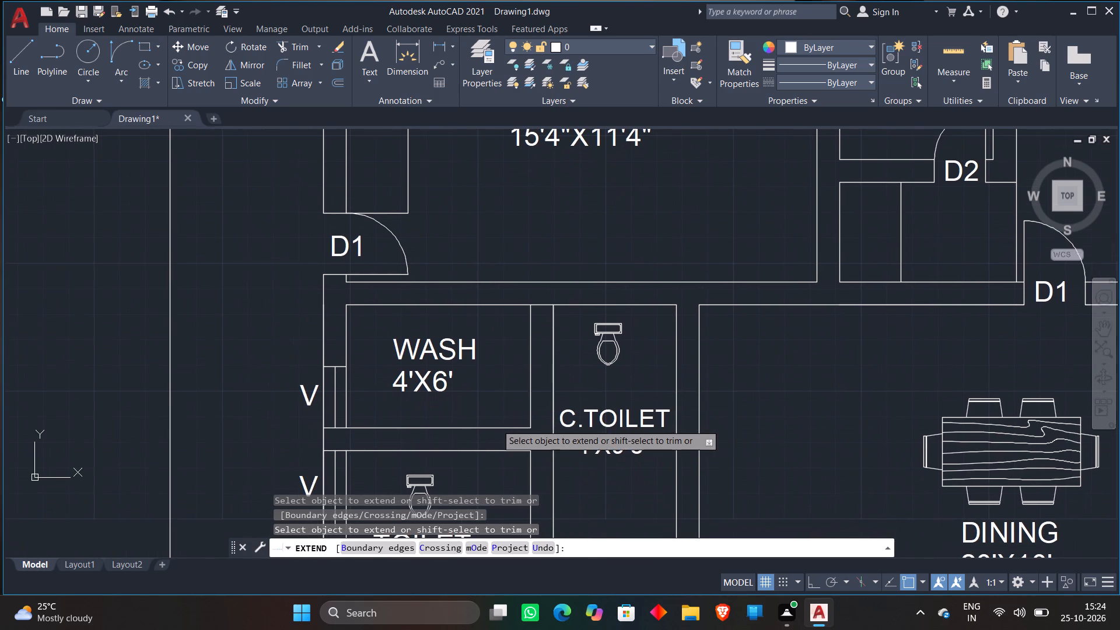
click(526, 428)
key(space)
Trim away the C.TOILET-side partition line alongside the wash area.
text(TR)
key(space)
click(556, 389)
click(541, 401)
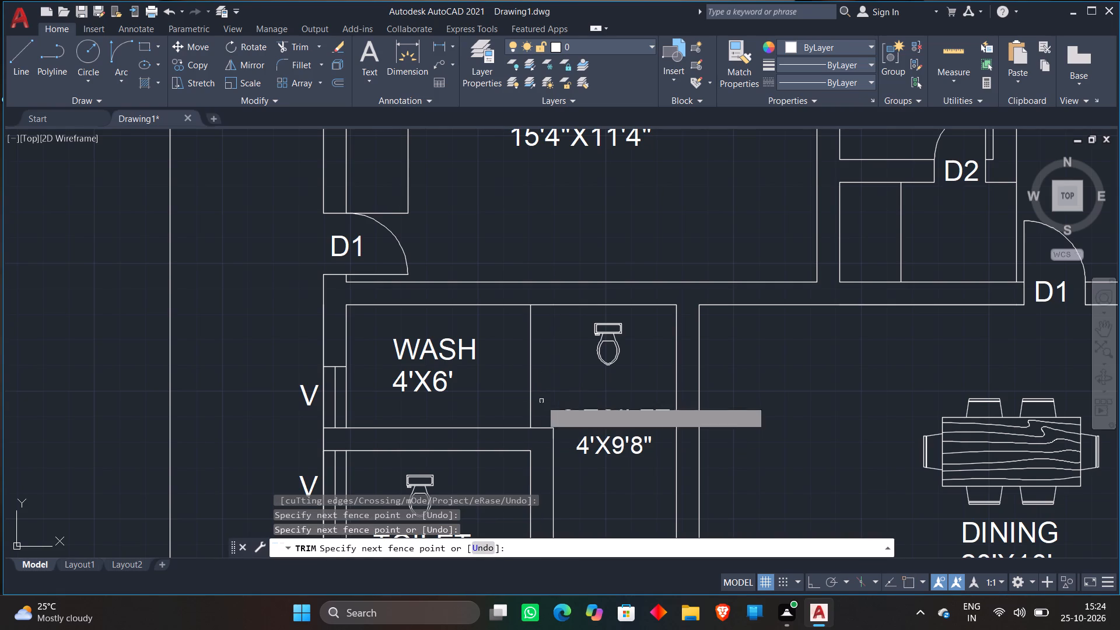
key(space)
Offset the wash area's remaining partition line by 2.25" toward the C.TOILET three times in succession.
key(o)
key(Return)
text(2.25")
key(Return)
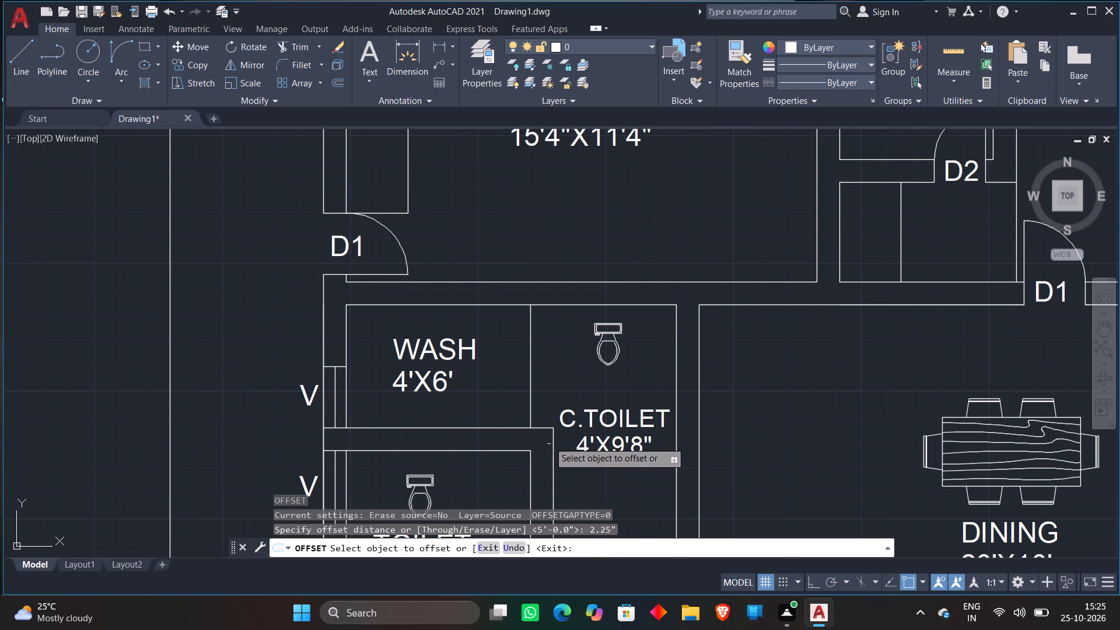
click(531, 395)
click(556, 388)
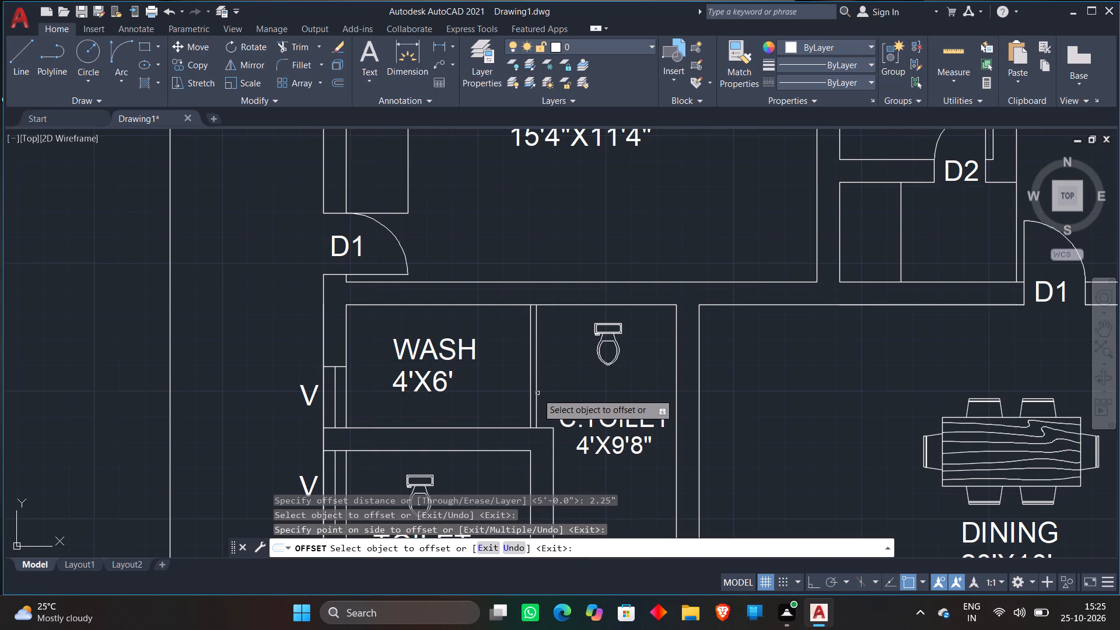
click(537, 393)
click(563, 382)
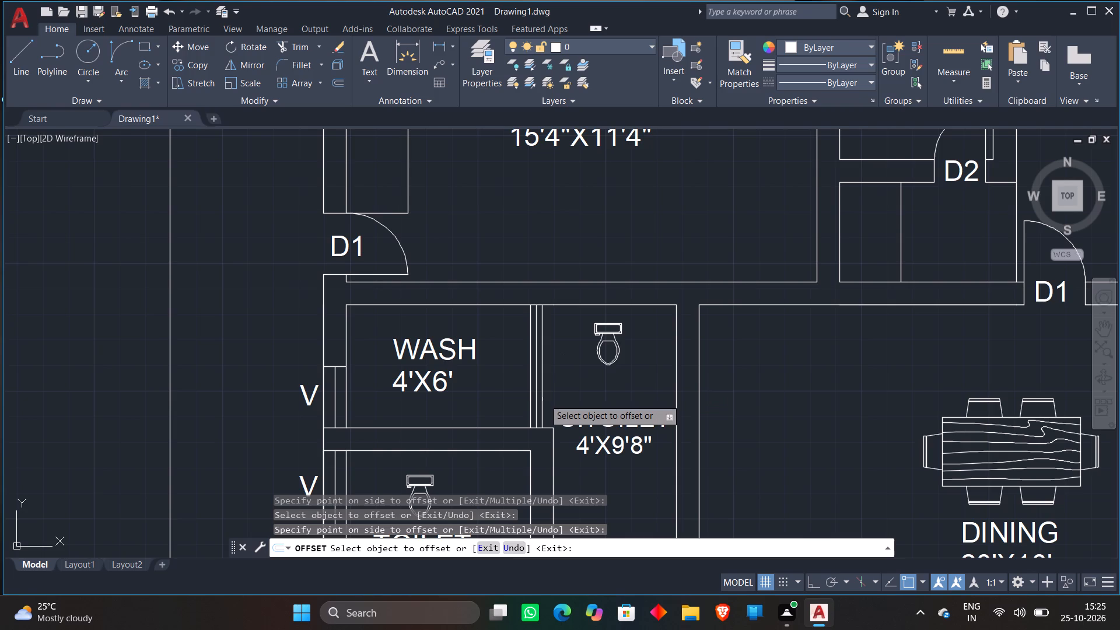
click(543, 401)
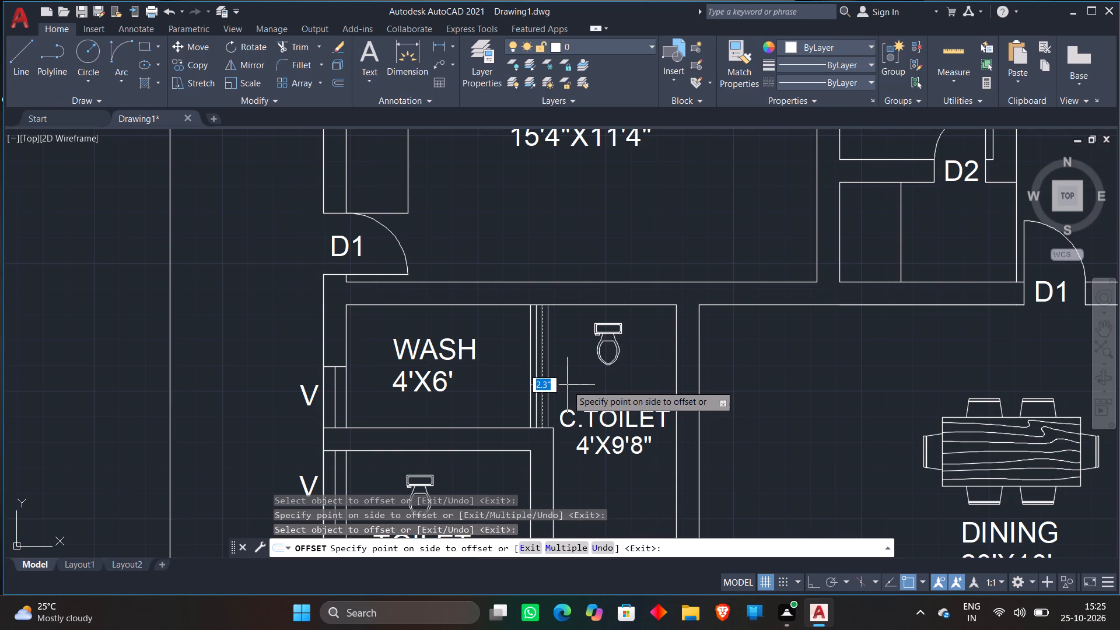
click(567, 385)
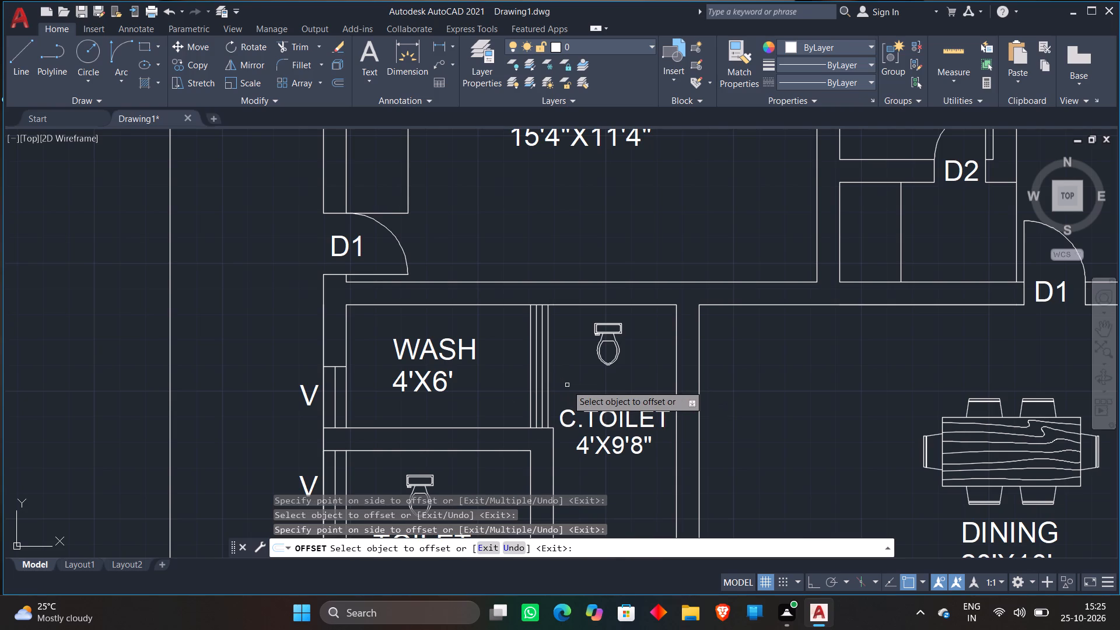
key(space)
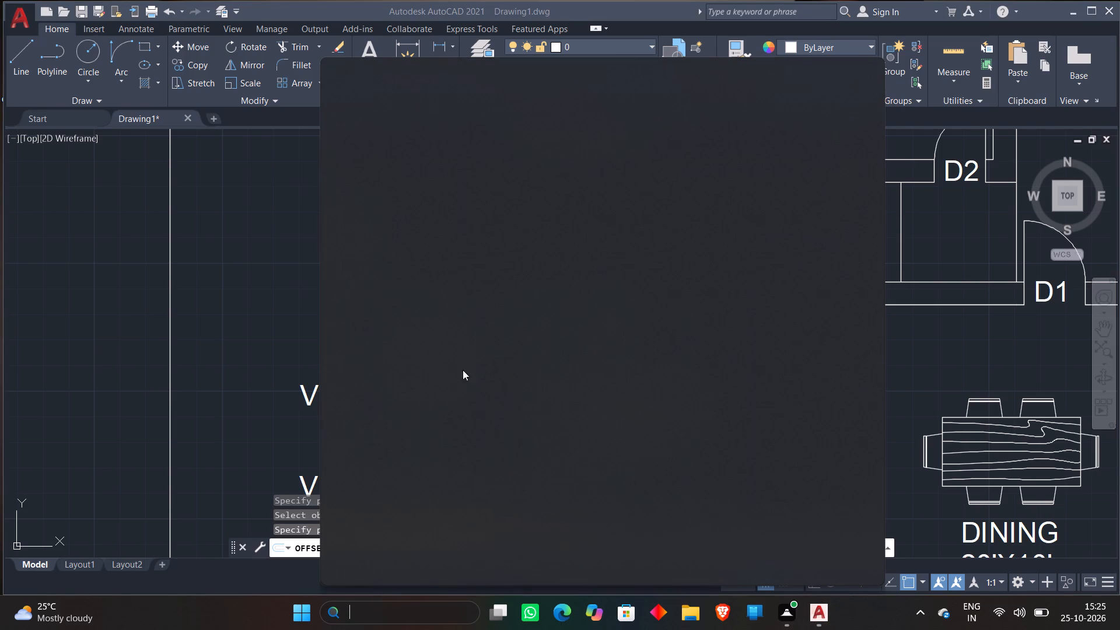
click(275, 312)
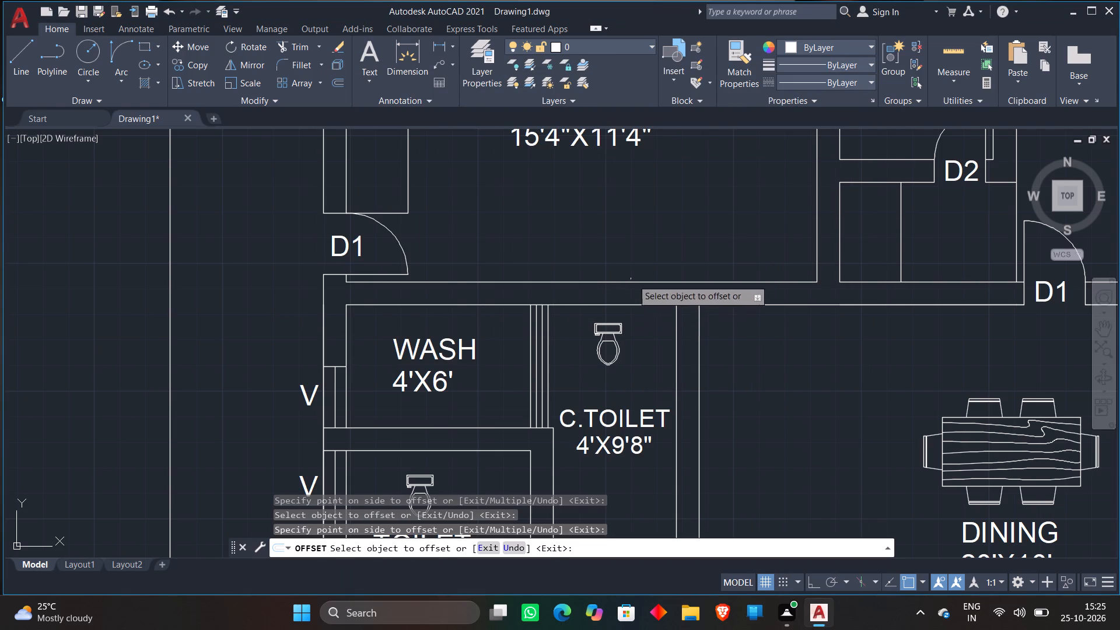
key(space)
Save the drawing as 120 in the Desktop's New folder.
scroll(647, 251, down, 3)
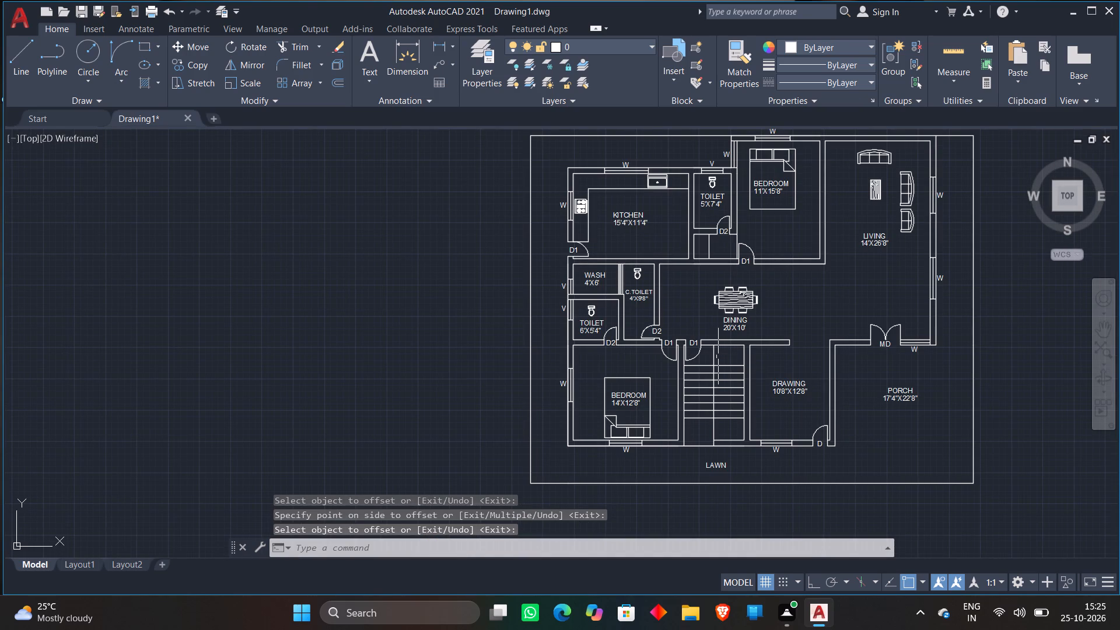
key(ctrl+s)
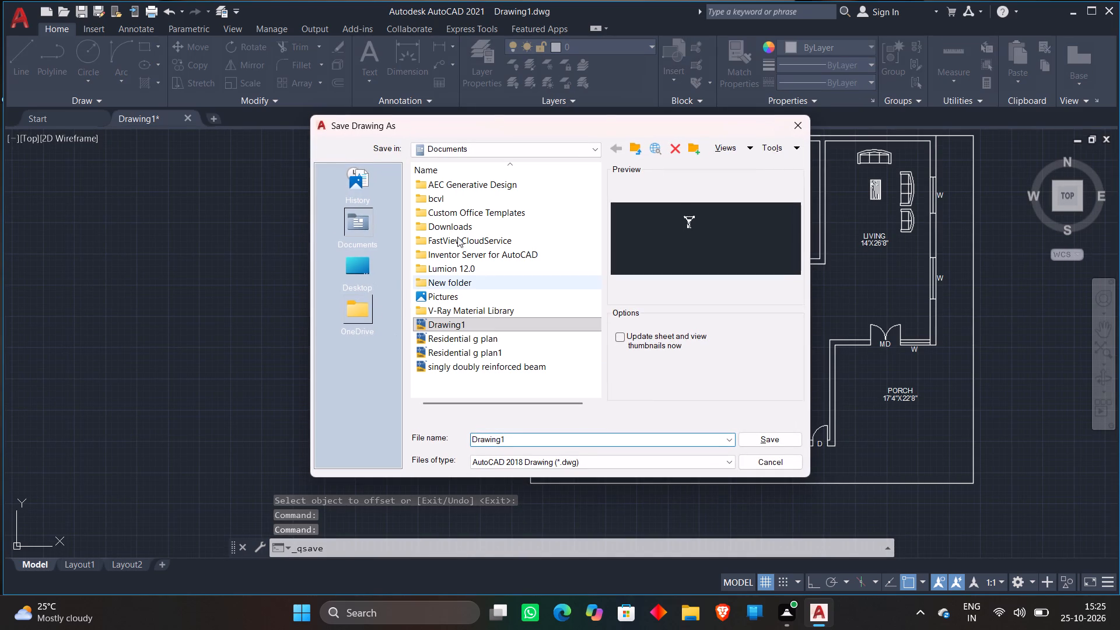
click(352, 279)
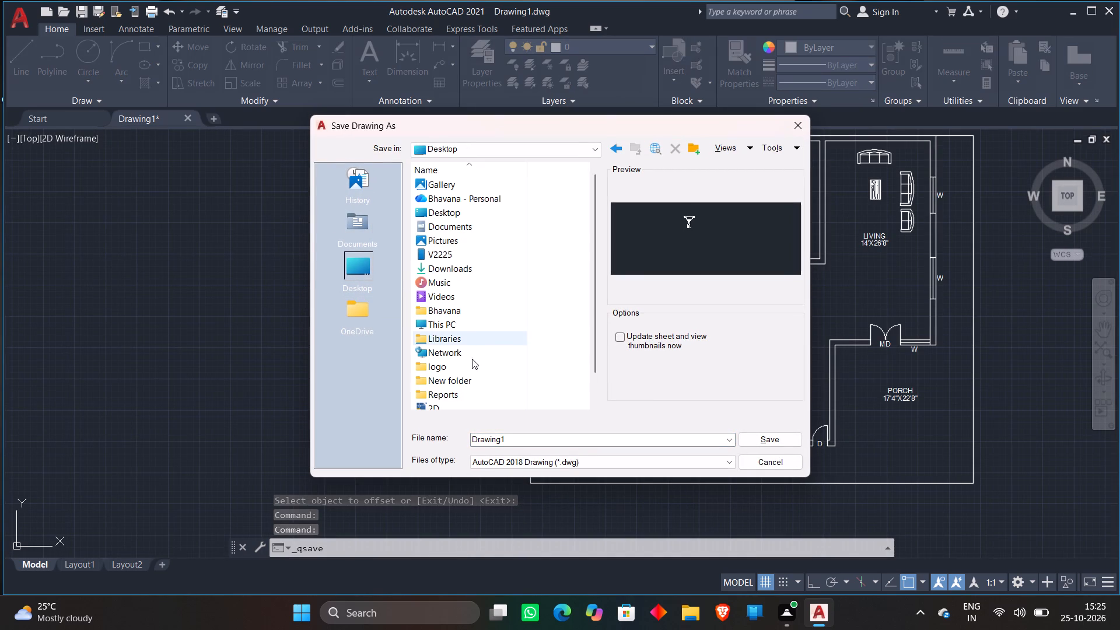
double_click(461, 378)
click(518, 436)
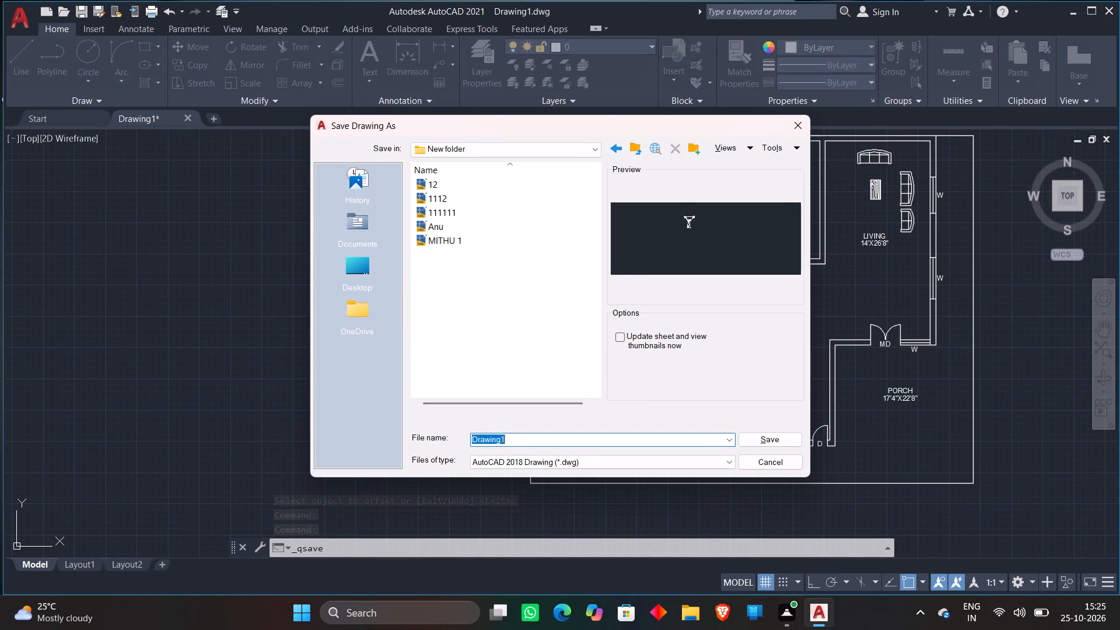
key(BackSpace)
text(120)
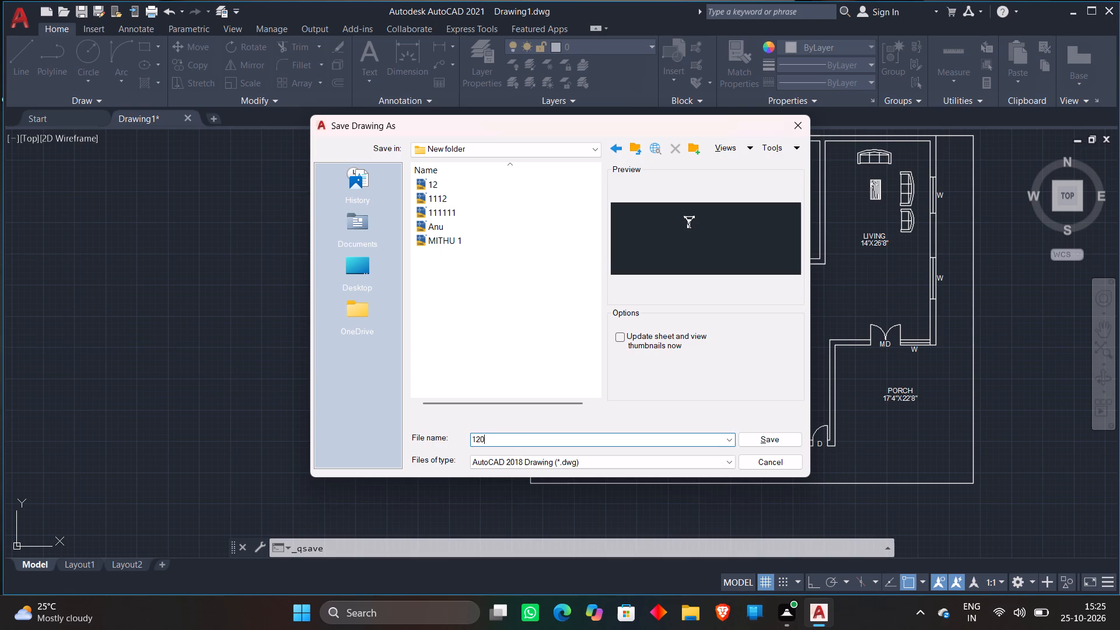
click(760, 442)
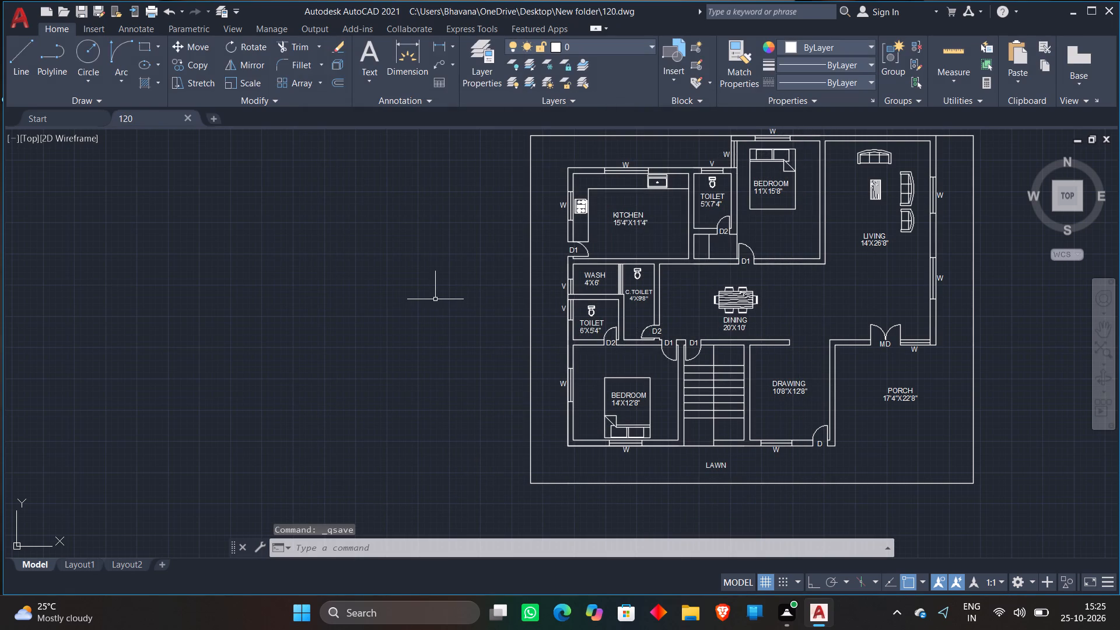
Set the plot to use AutoCAD PDF (High Quality Print).pc3 with a Window plot area enclosing the whole floor plan and boundary.
key(ctrl+p)
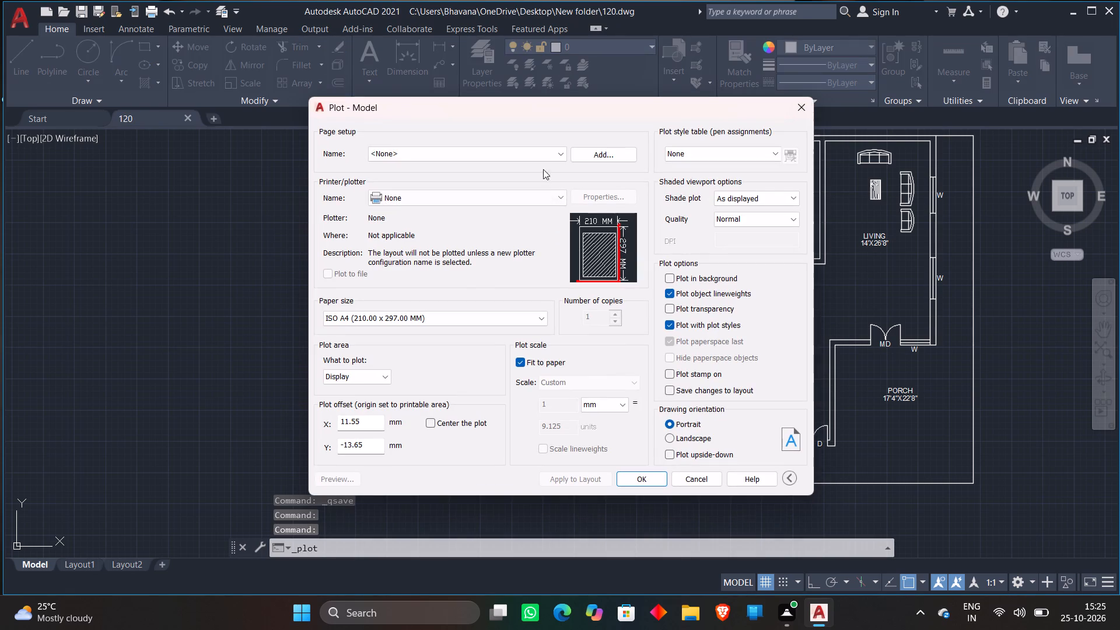
click(441, 202)
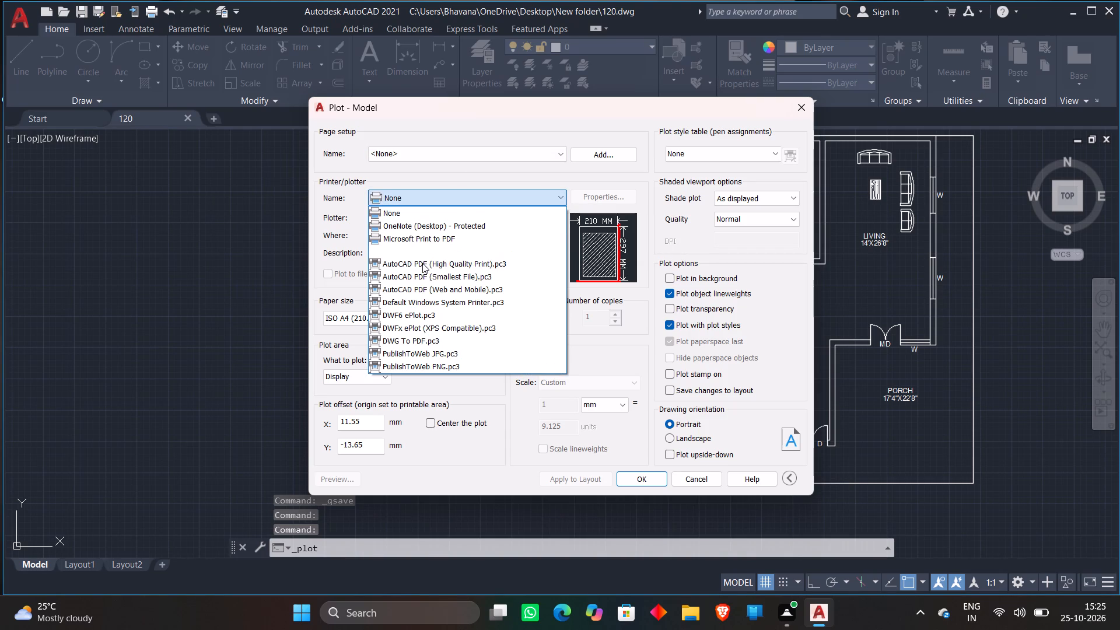
click(422, 263)
click(373, 377)
click(360, 415)
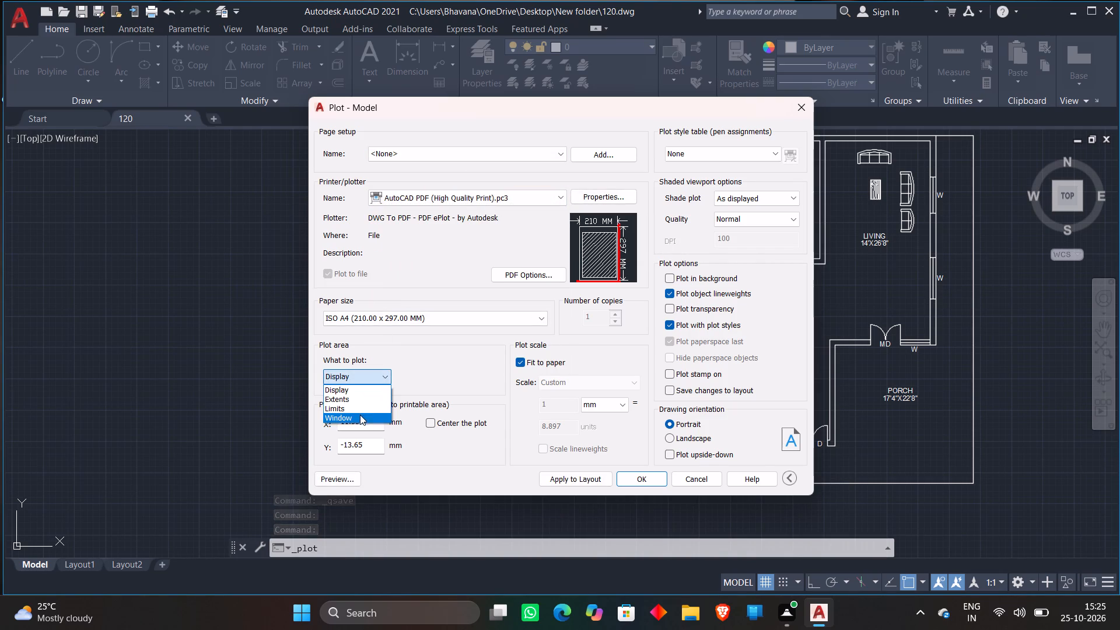
scroll(429, 324, down, 1)
click(459, 177)
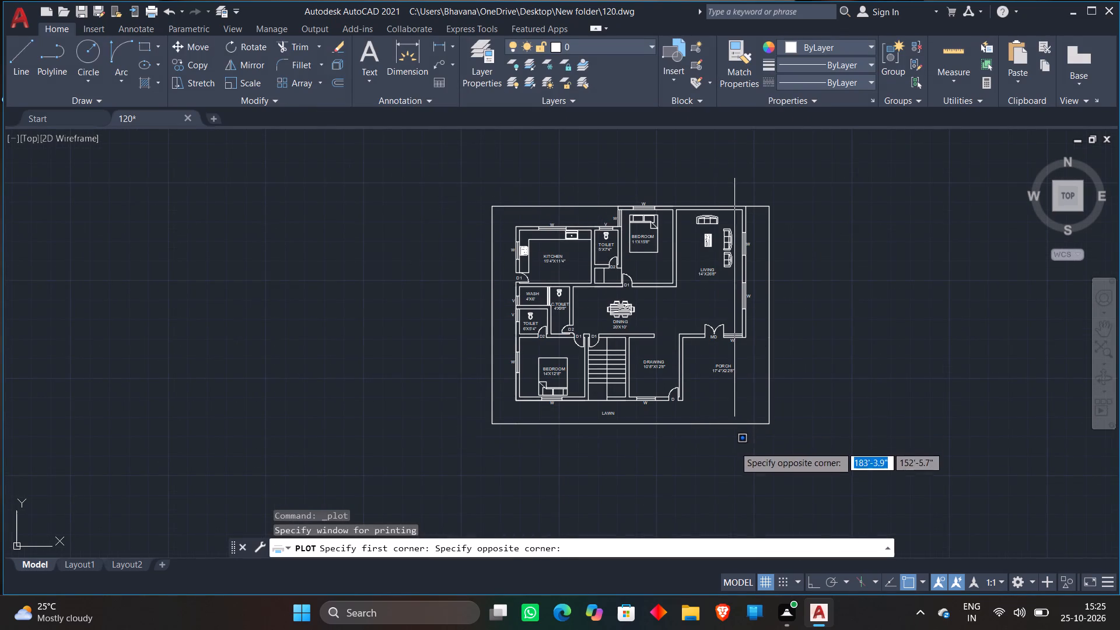
click(797, 450)
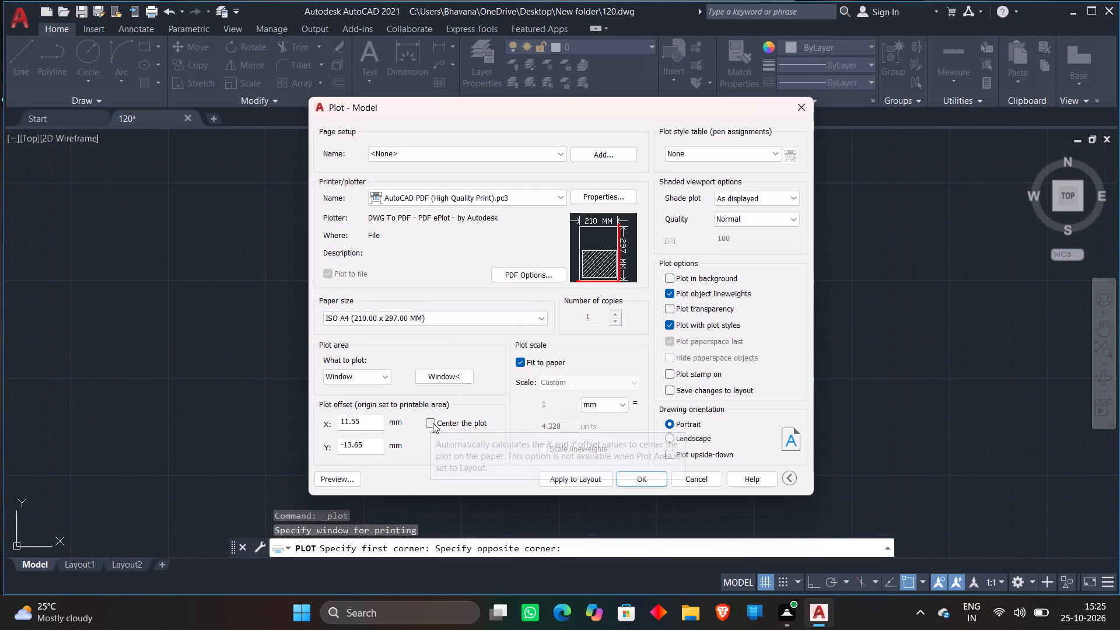
Center the floor plan plot on the ISO A4 paper and accept the plot settings.
click(433, 423)
click(642, 478)
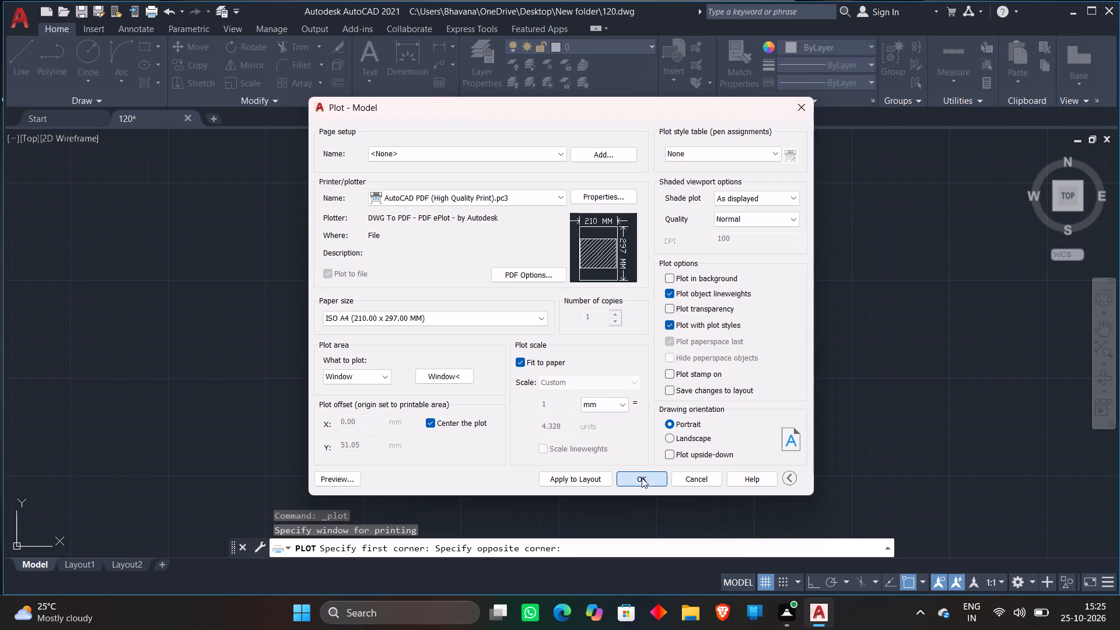
Save the plot as a PDF named 120 in the Desktop's New folder, and close the PDF preview in Edge.
click(353, 271)
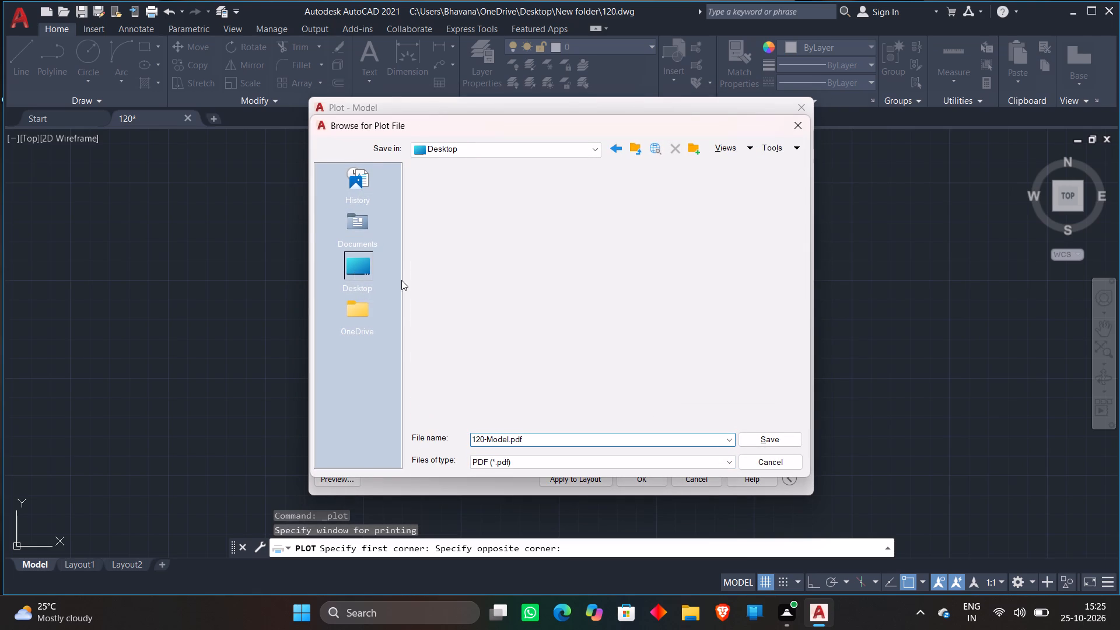
scroll(468, 286, down, 3)
double_click(469, 364)
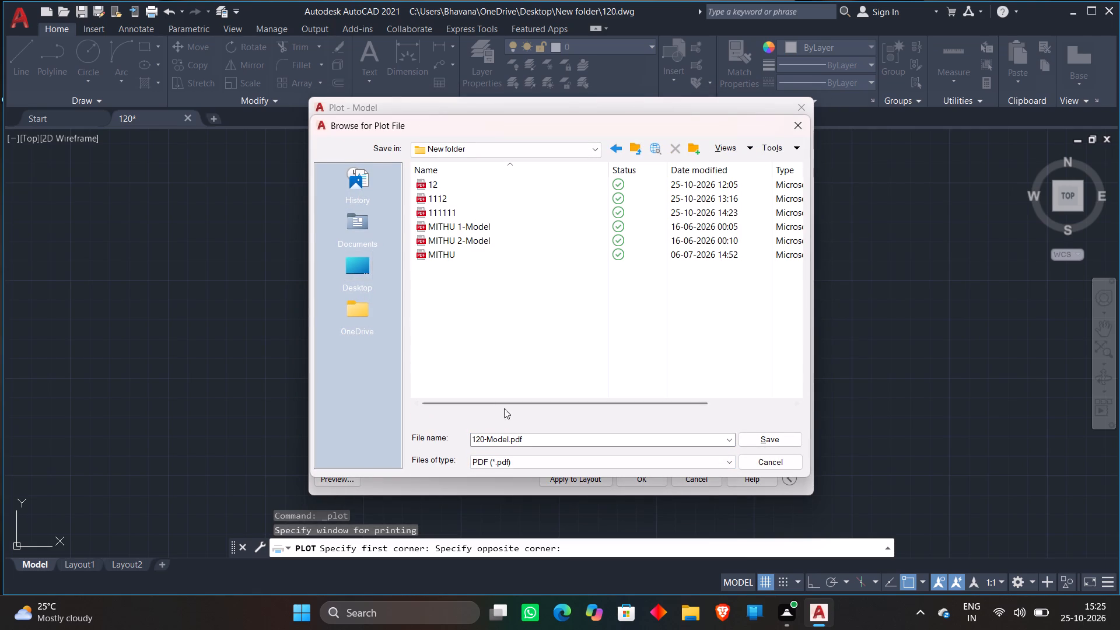
double_click(543, 437)
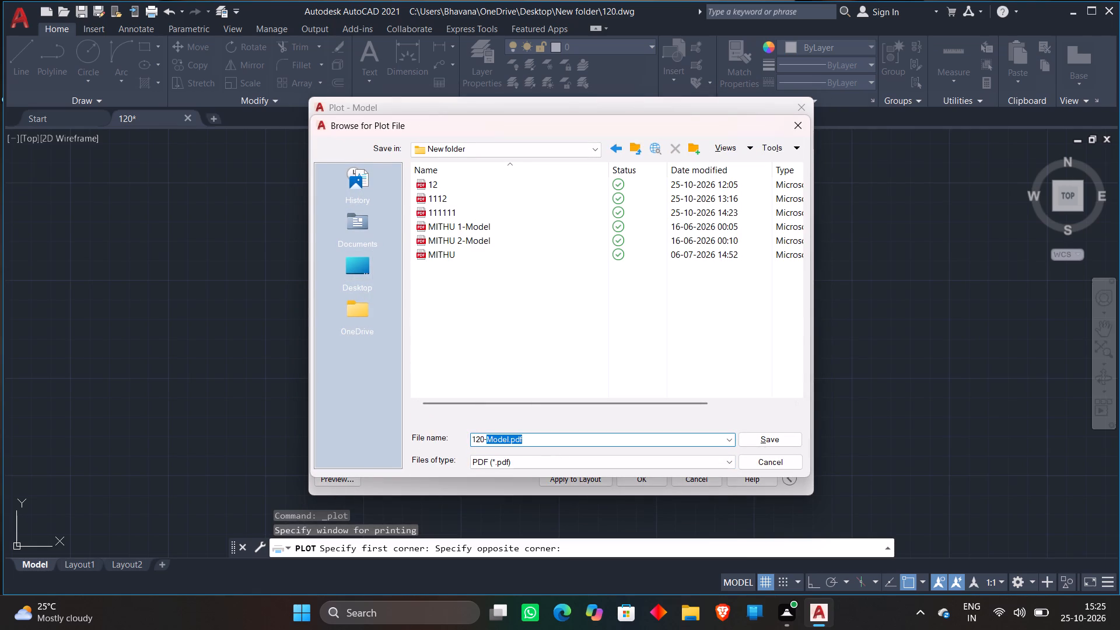
key(BackSpace)
key(BackSpace)
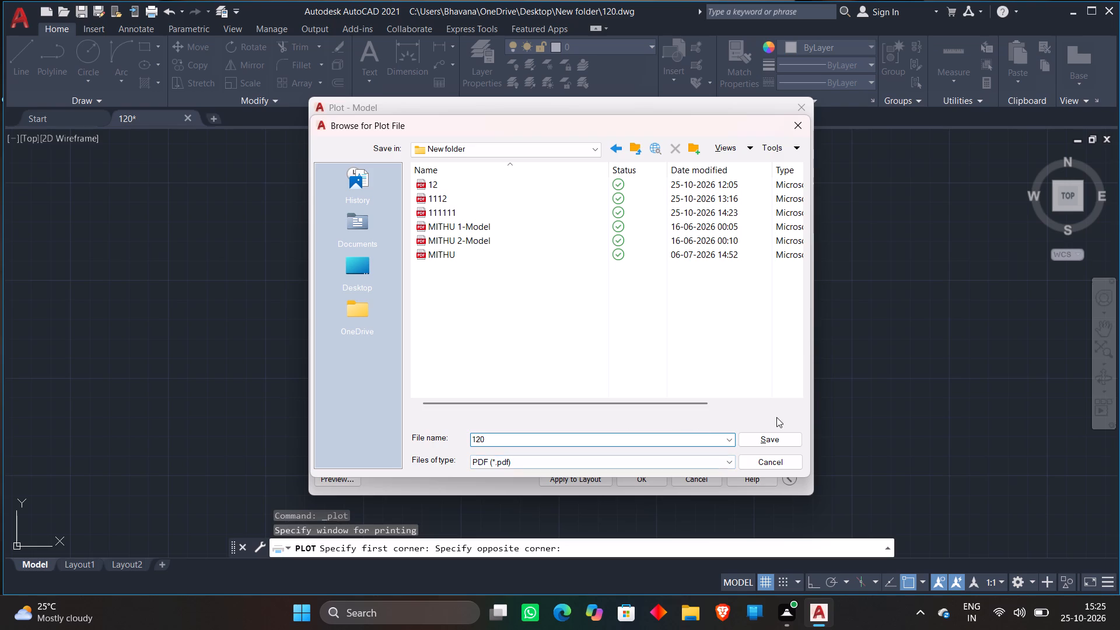
click(765, 442)
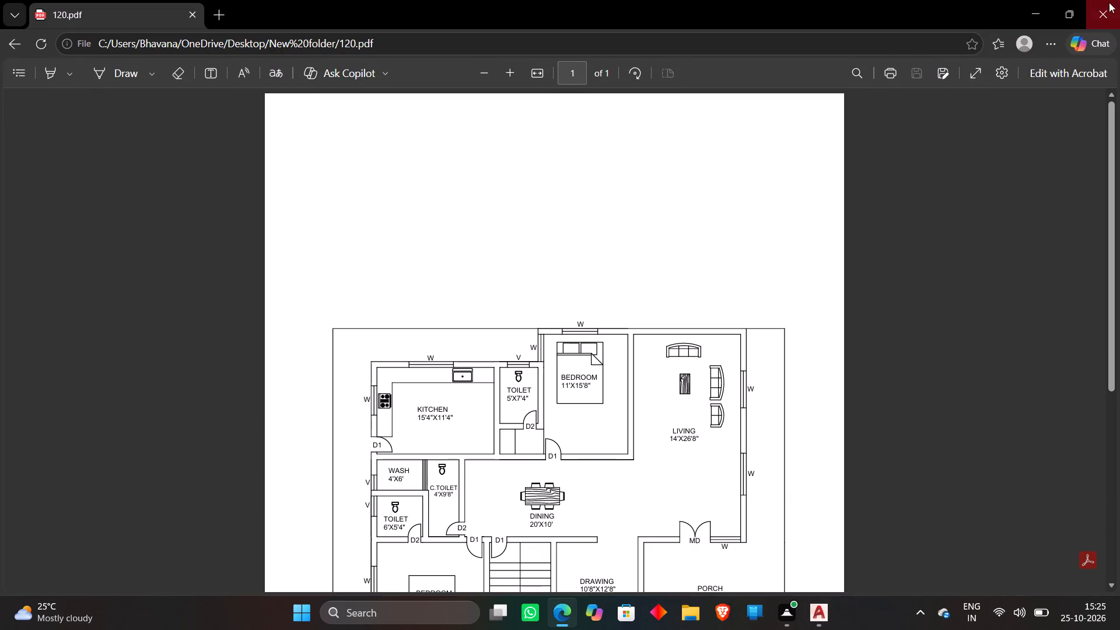
click(1100, 6)
Turn off command-history logging with the LOGFILEOFF command.
text(LOG)
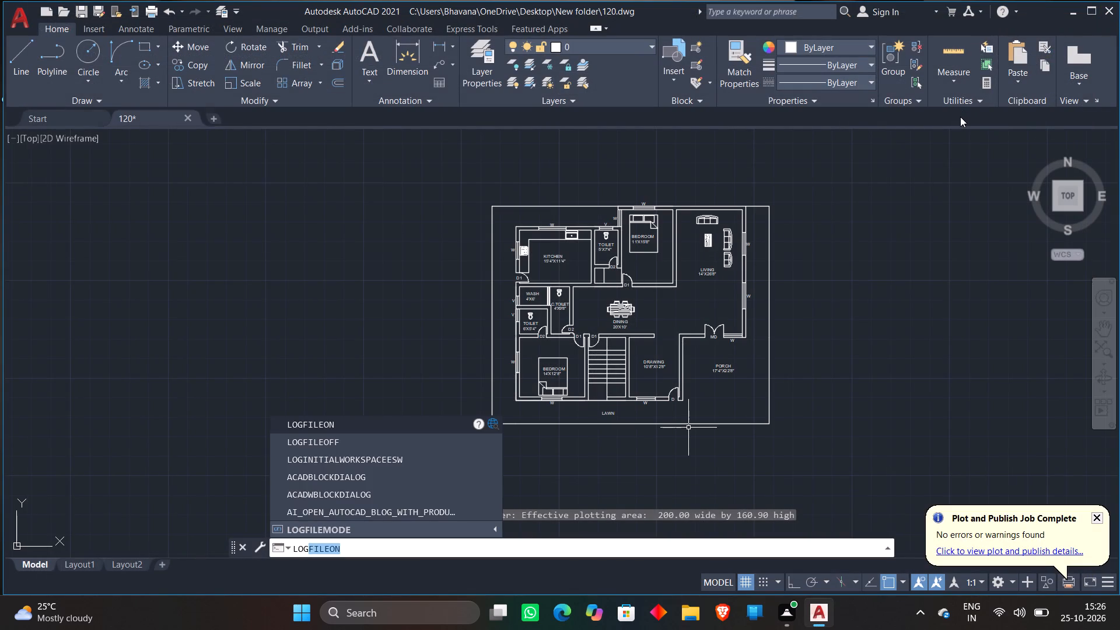
click(337, 443)
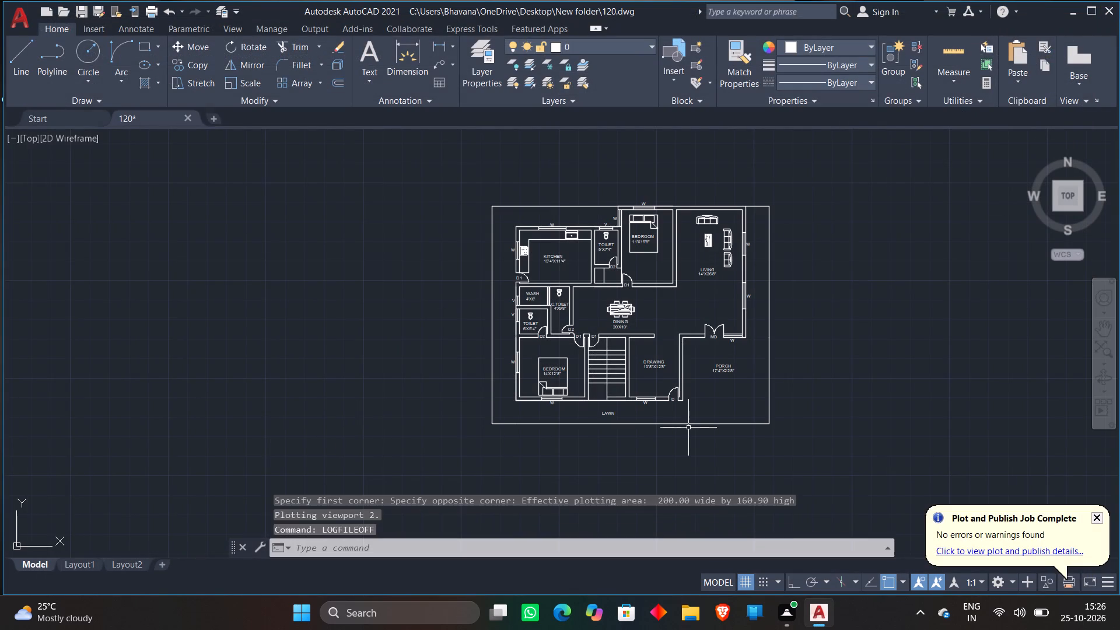